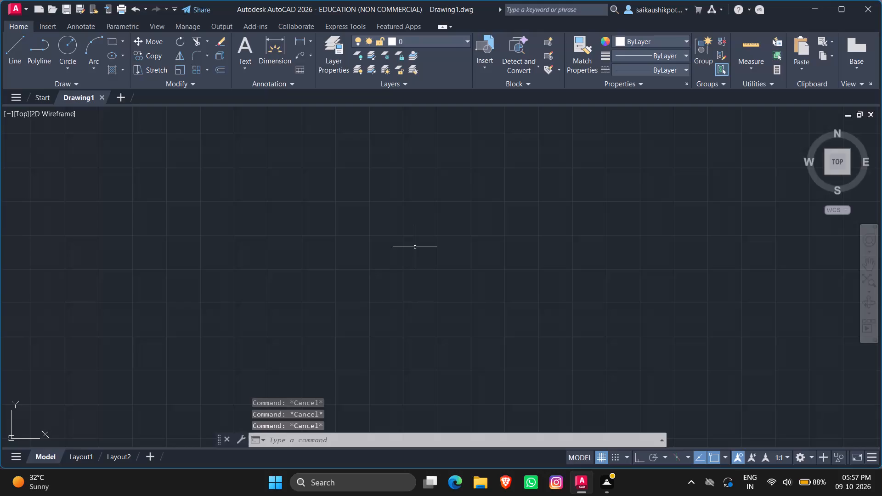
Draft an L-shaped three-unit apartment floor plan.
Configure the drawing units with Engineering as the length type and Inches as the insertion scale.
text(UN)
key(Return)
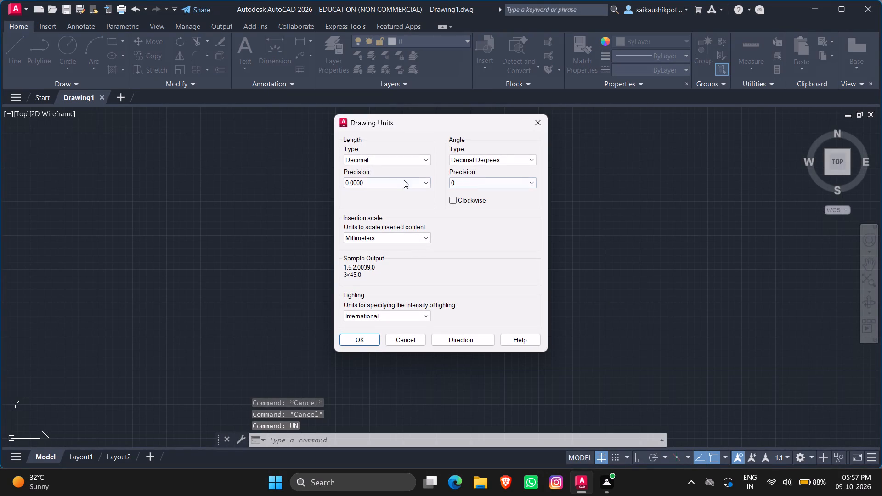
click(401, 162)
click(395, 186)
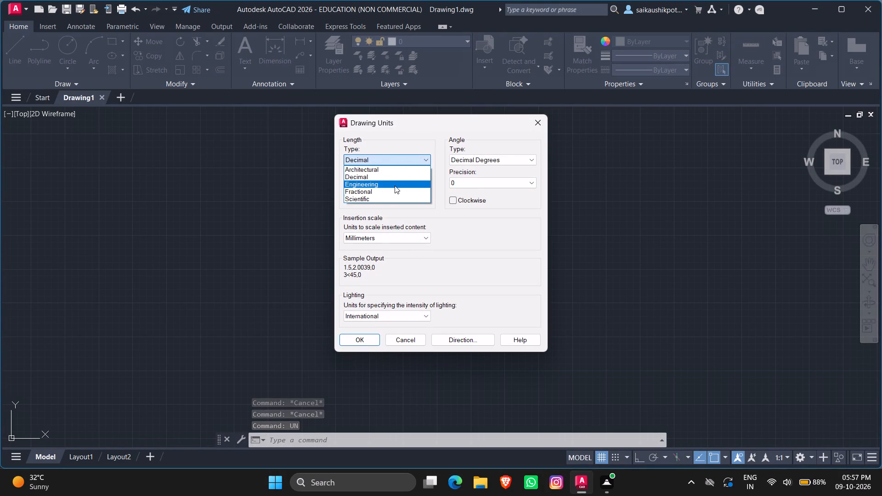
click(375, 238)
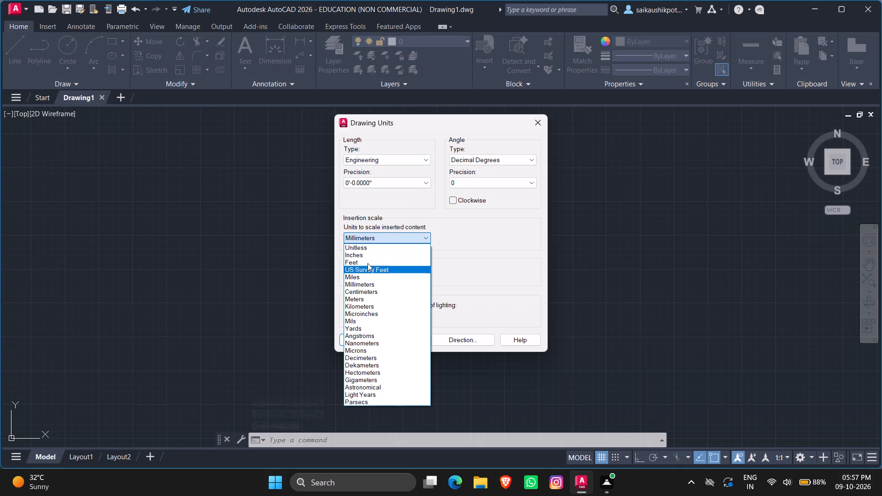
click(368, 253)
click(354, 343)
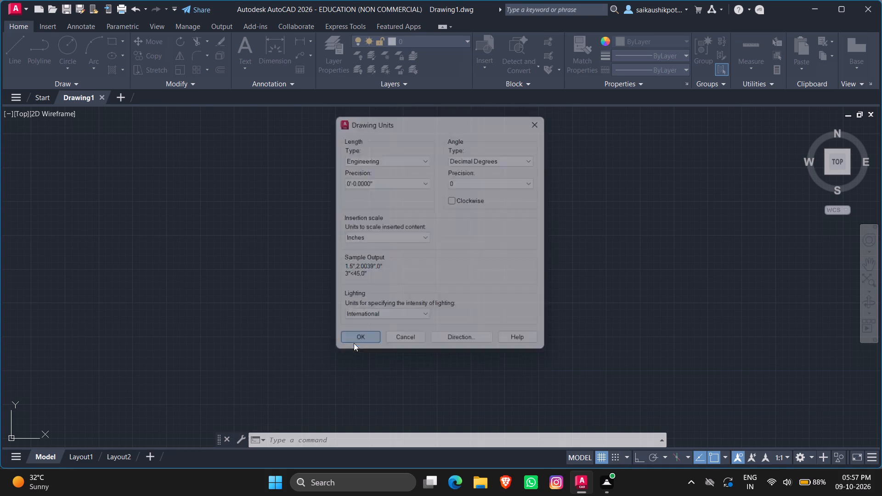
key(Escape)
key(Escape)
Set the model space limits with the lower left corner at 0,0 and the upper right corner at 100,100.
text(LIM)
key(Return)
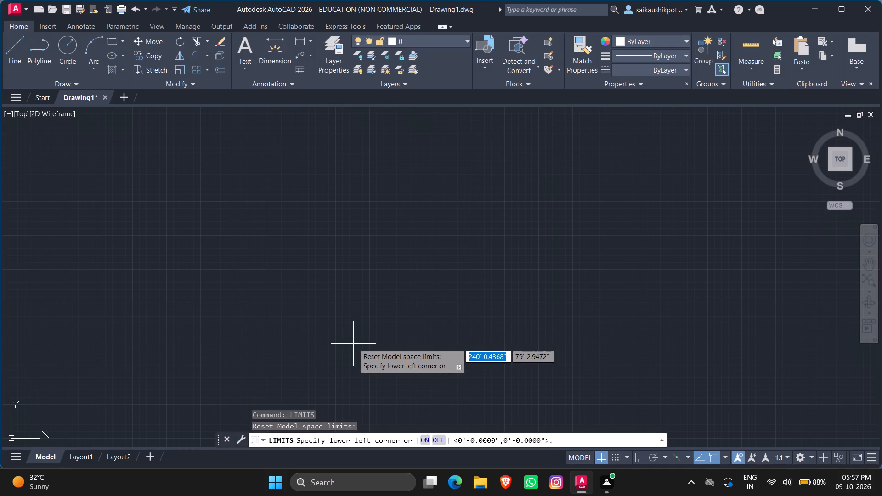
key(0)
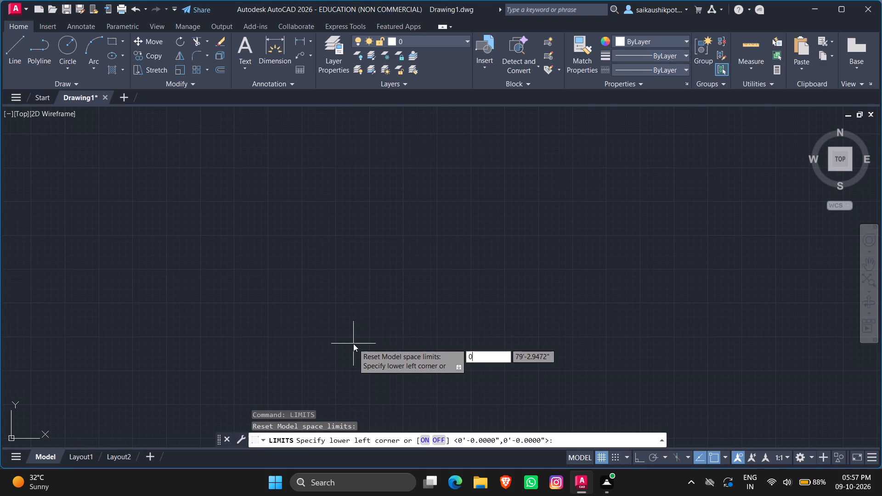
key(comma)
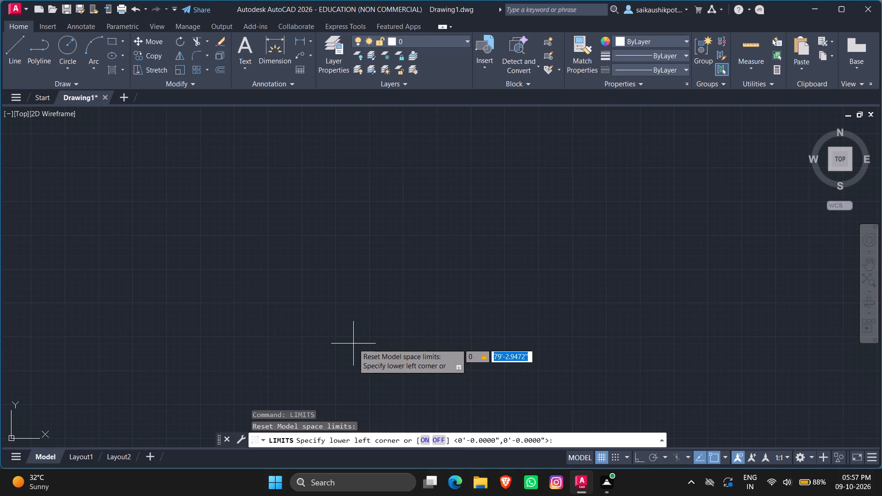
key(0)
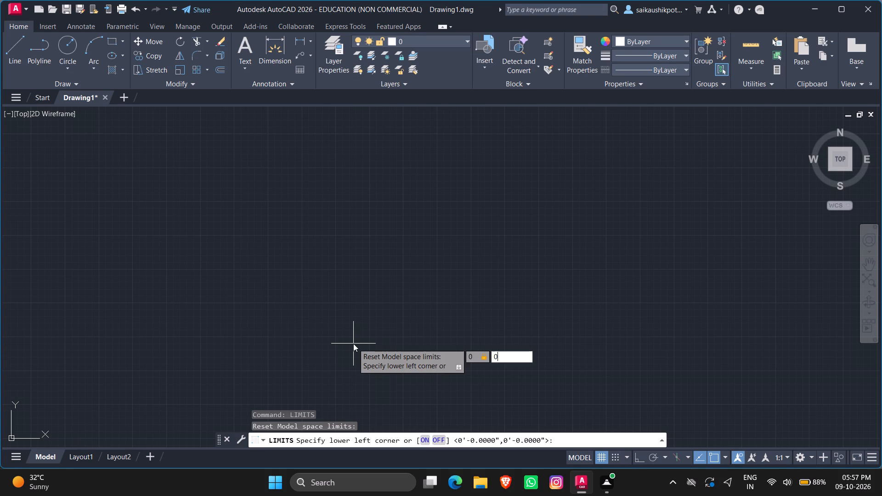
key(Return)
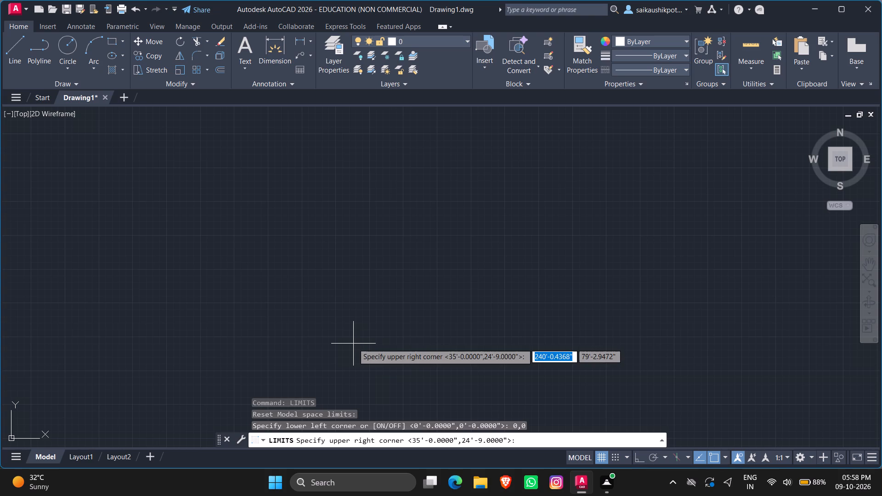
text(100,100)
key(Return)
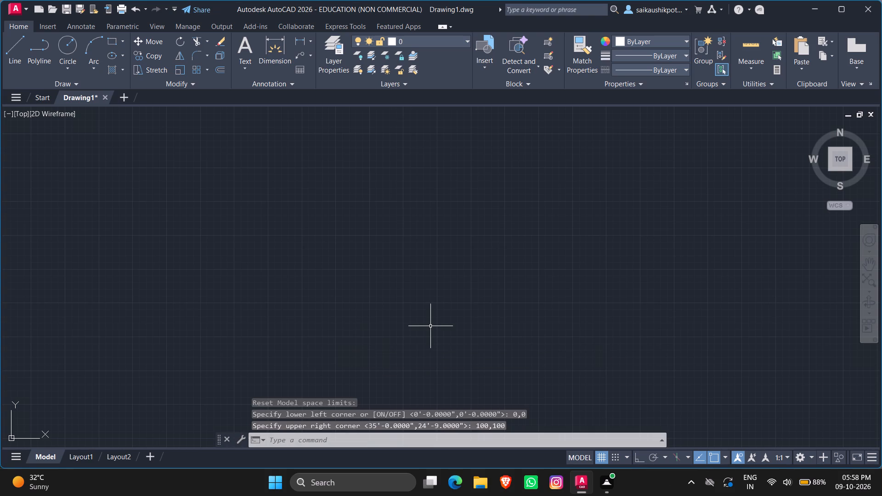
key(Escape)
key(Escape)
key(Escape)
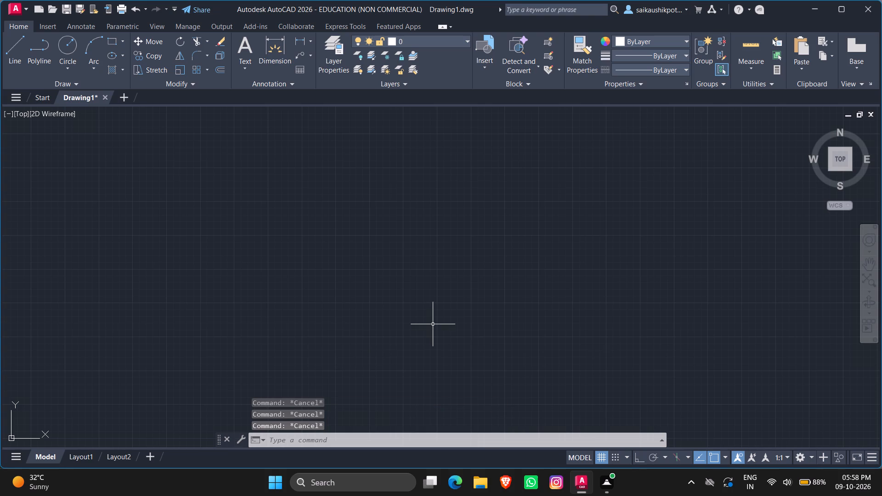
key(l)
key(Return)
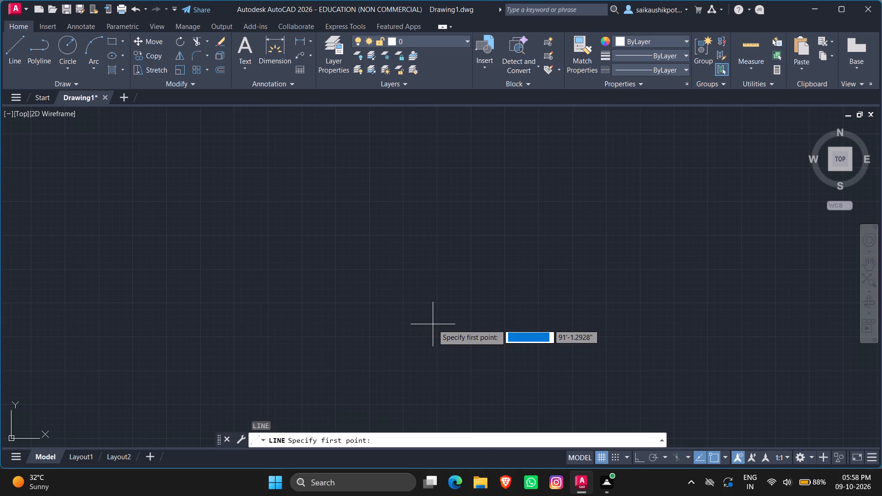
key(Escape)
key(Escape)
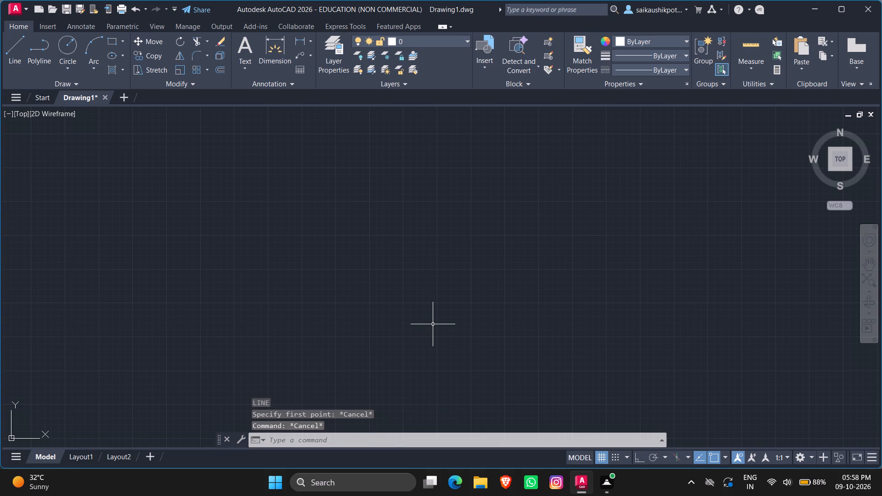
Modify the ISO-25 dimension style so its linear primary units use the Engineering unit format.
text(DIK)
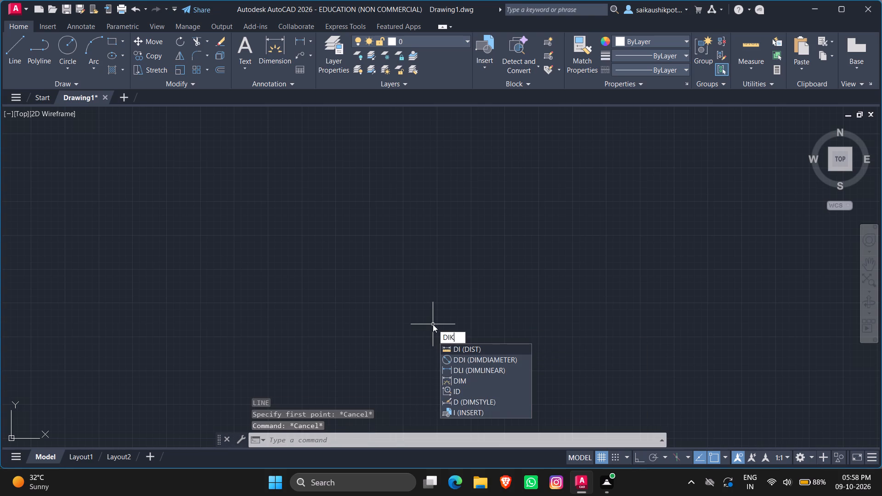
key(BackSpace)
text(MSTY)
key(Return)
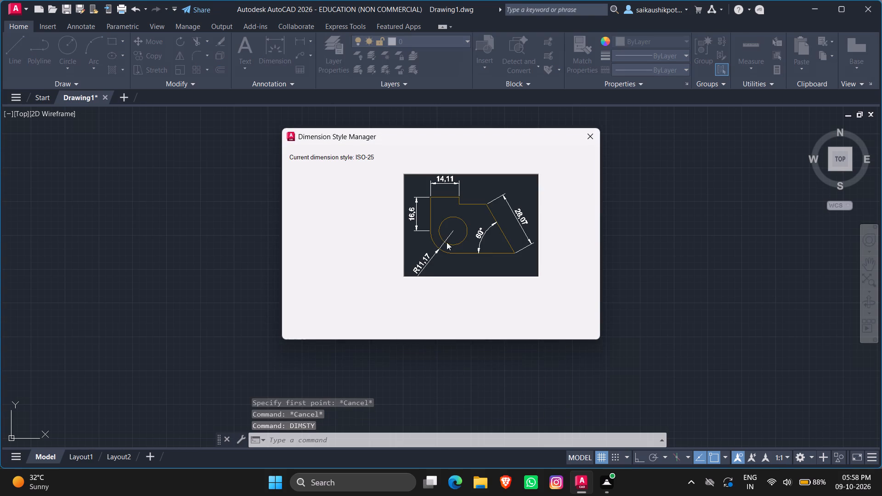
click(563, 214)
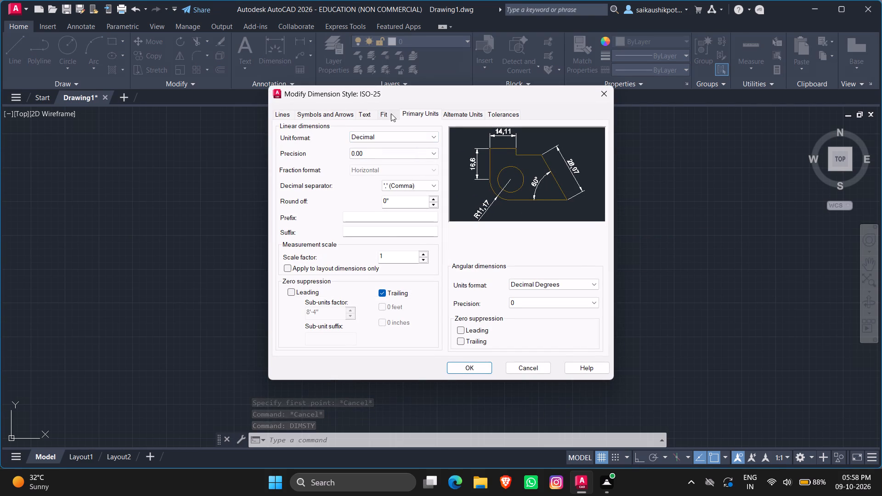
drag(397, 203, 365, 201)
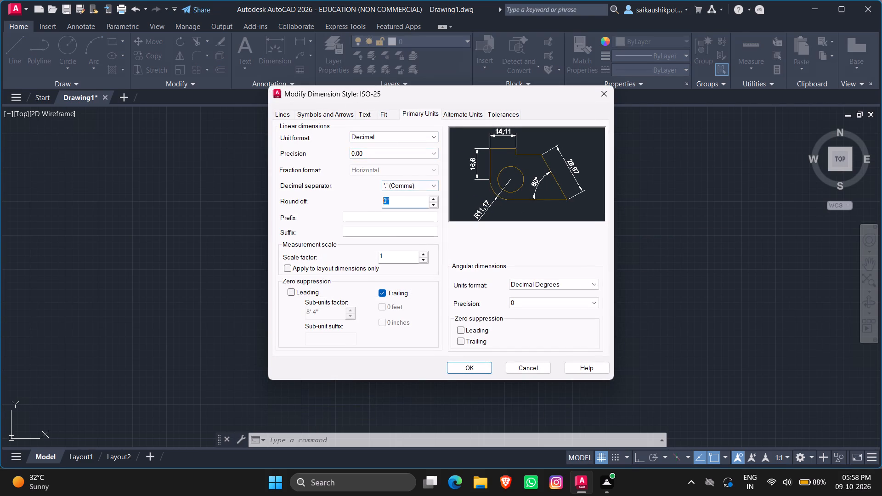
drag(365, 201, 362, 201)
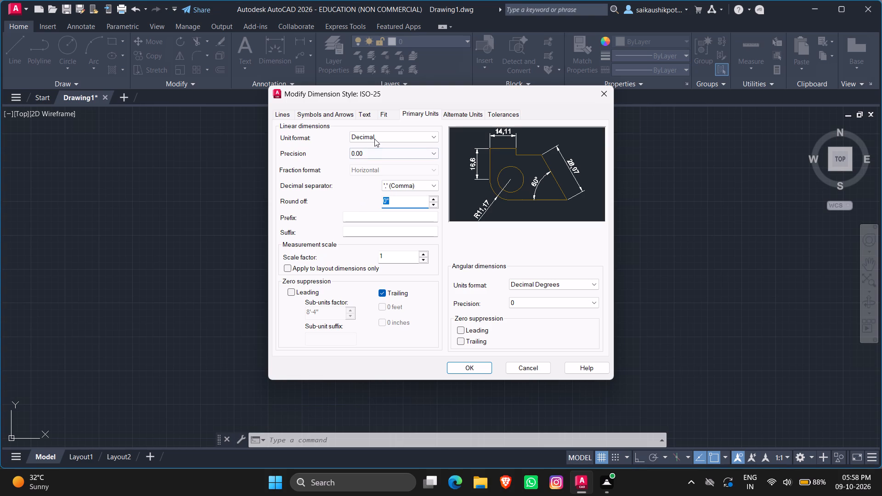
click(374, 139)
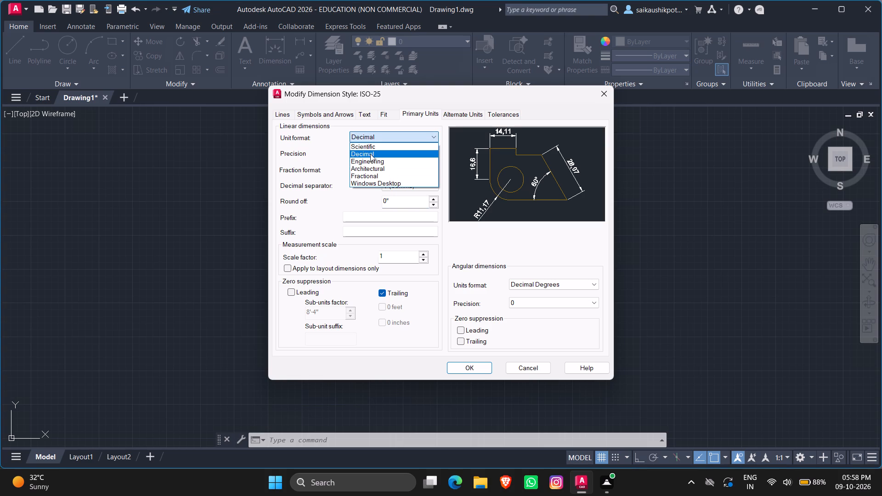
click(370, 160)
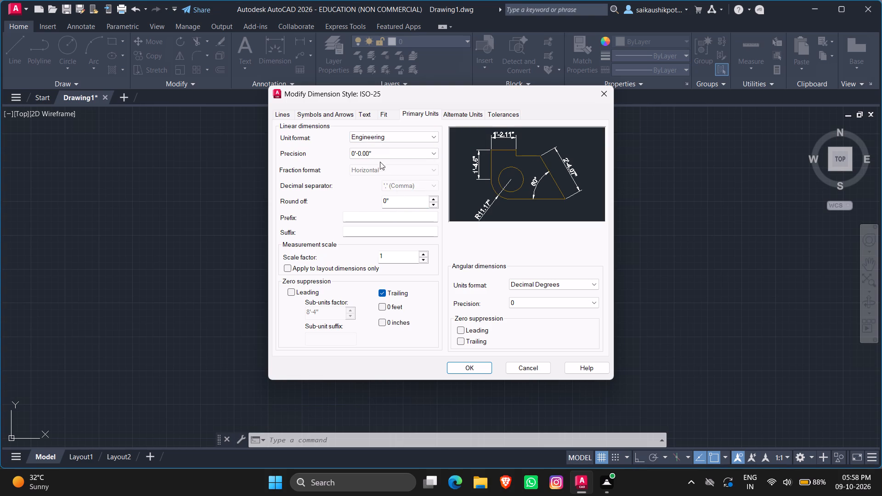
Set both the text height and the arrow size of the ISO-25 dimension style to 1' and apply the changes.
click(366, 118)
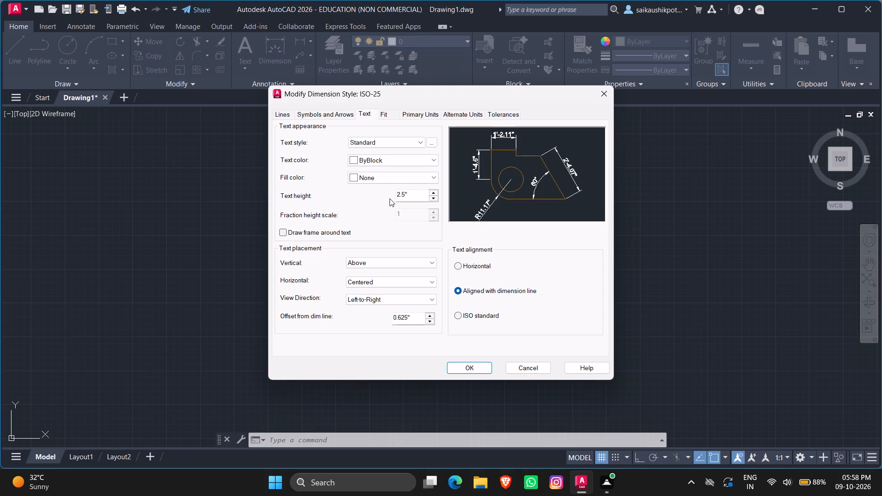
drag(410, 197, 370, 198)
text(1')
key(Return)
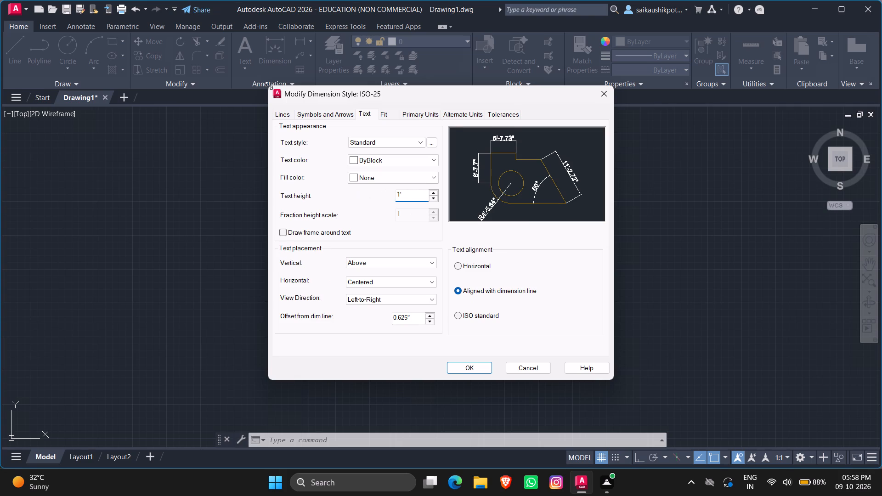
click(311, 118)
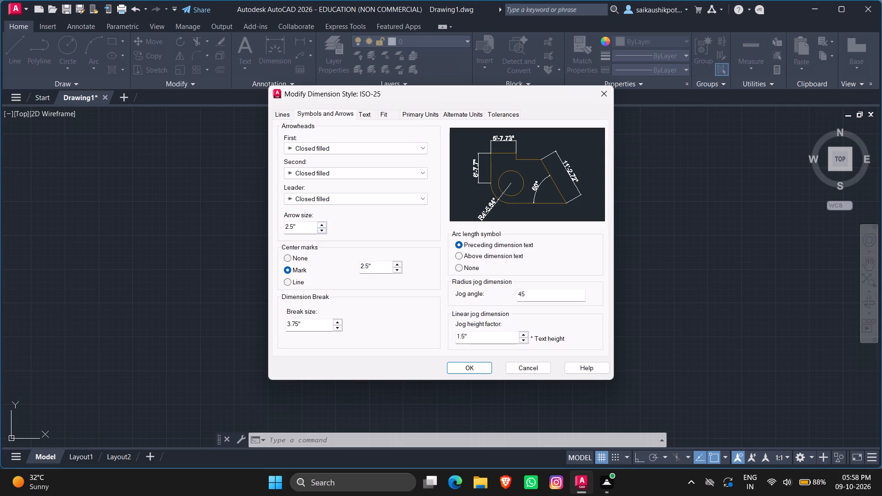
drag(297, 225, 241, 229)
text(1')
key(Return)
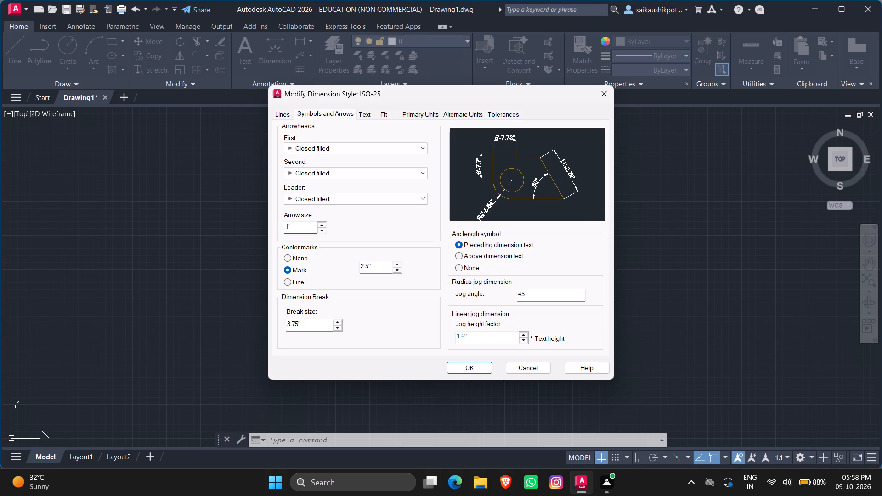
click(463, 365)
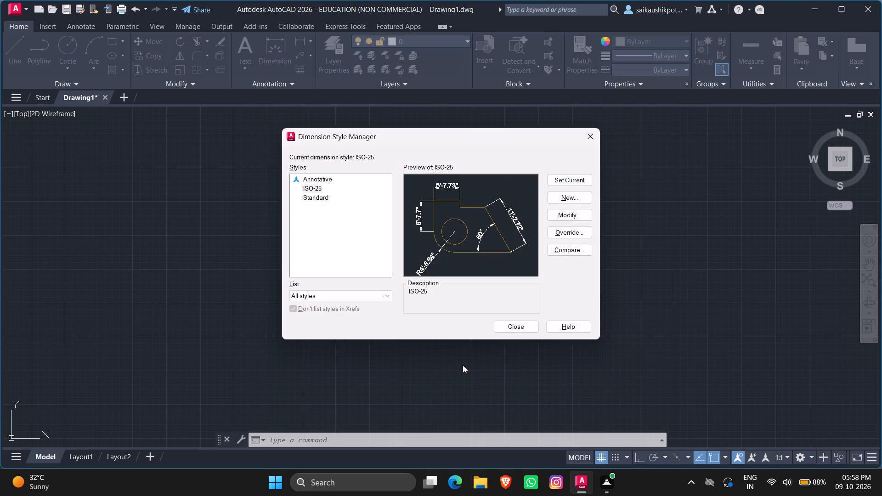
Set ISO-25 as the current dimension style and close the Dimension Style Manager.
click(568, 183)
click(518, 326)
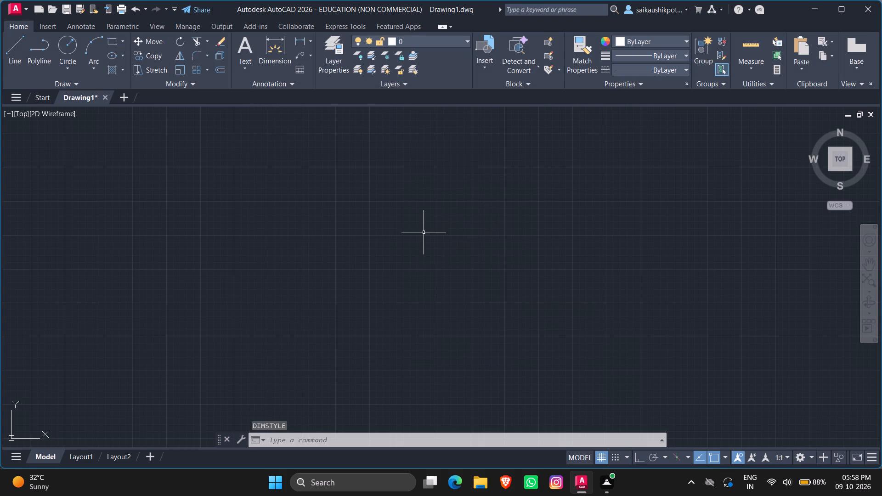
key(Escape)
key(Escape)
Turn on Ortho mode and draw a 28' horizontal line in the upper part of the drawing area.
key(F8)
key(l)
key(Return)
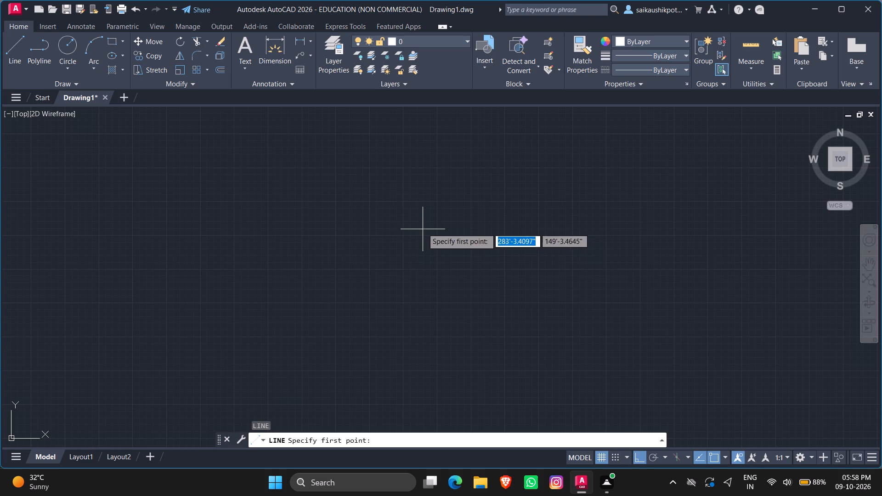
click(298, 168)
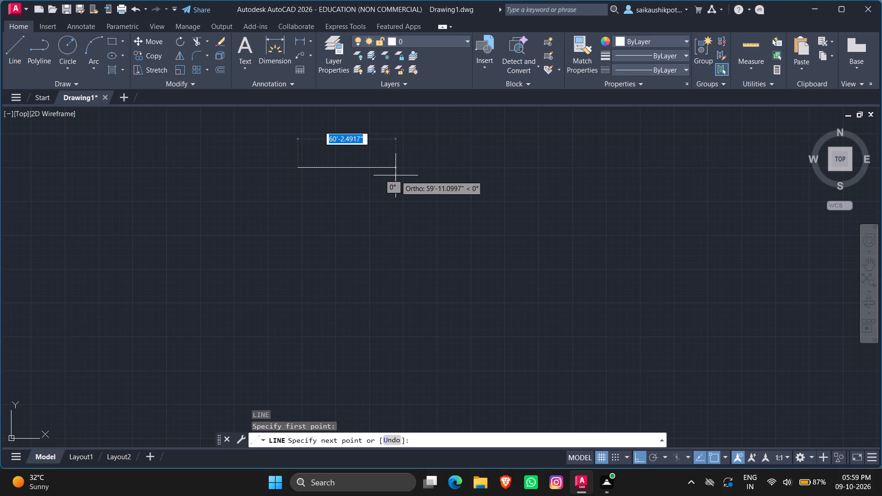
key(2)
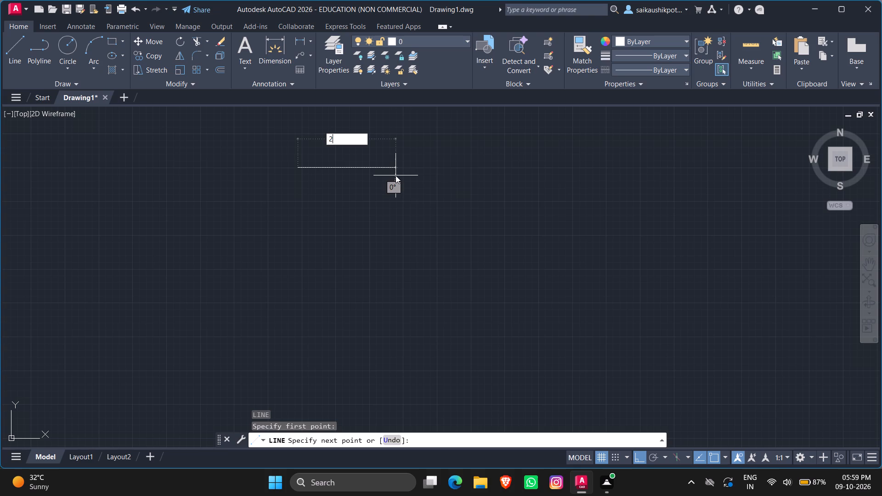
text(8')
key(Return)
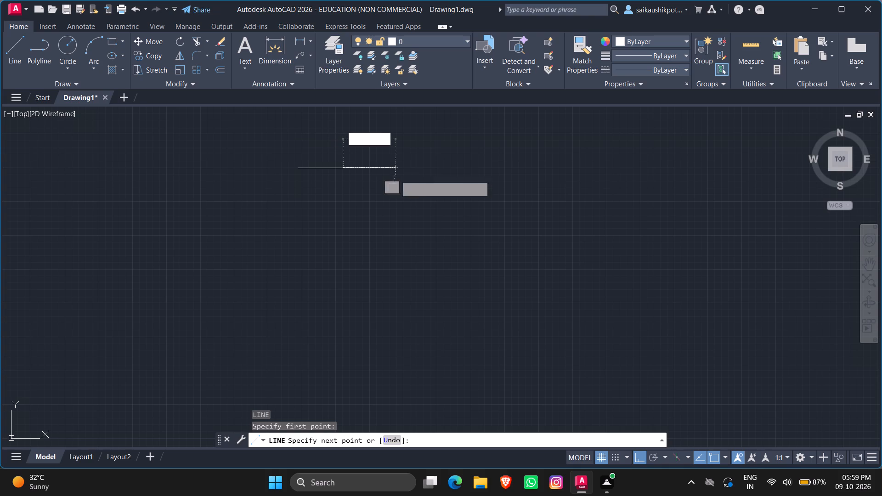
key(Escape)
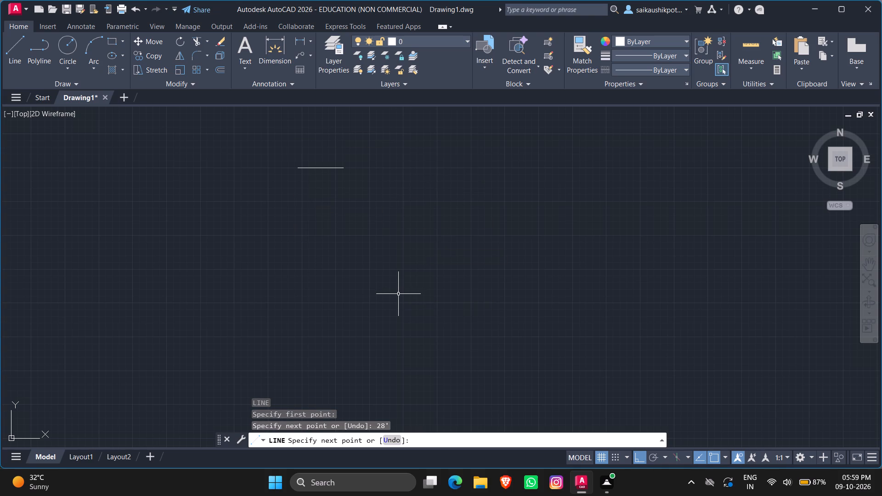
scroll(217, 130, up, 2)
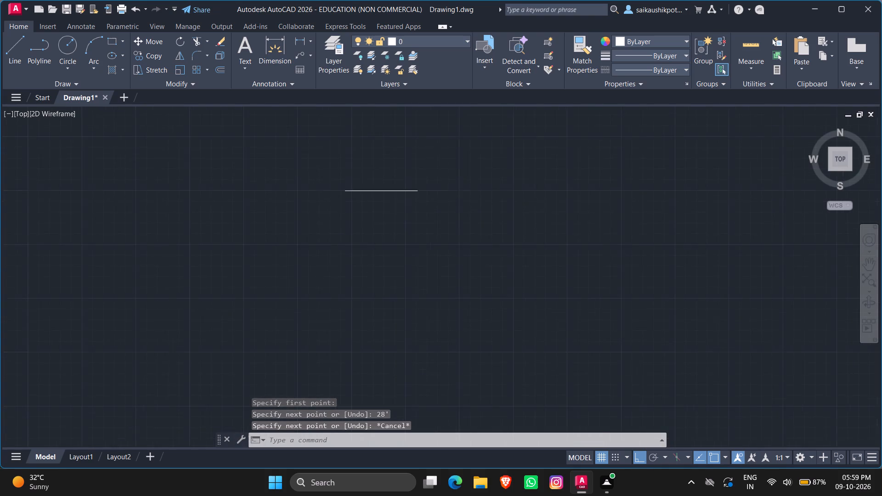
Draw a 25' vertical line downward from the left end of the 28' horizontal line.
scroll(328, 208, up, 2)
scroll(367, 199, down, 3)
scroll(367, 200, up, 1)
scroll(503, 257, up, 1)
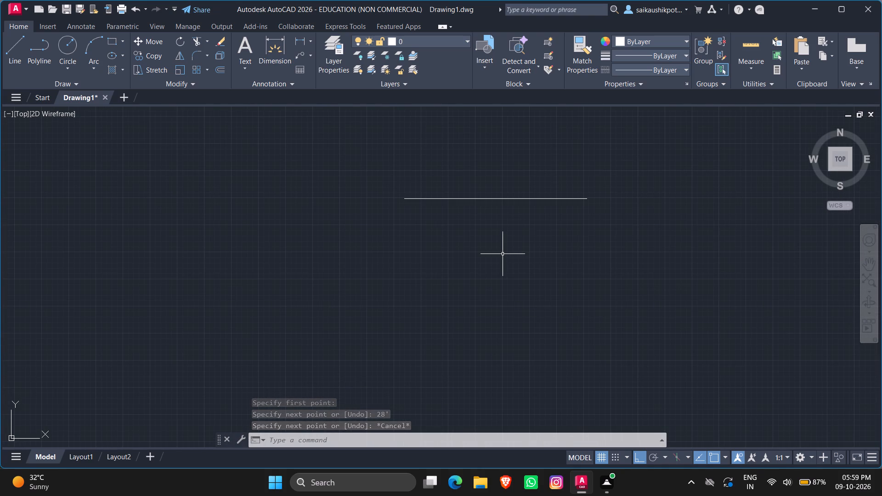
key(Escape)
key(Escape)
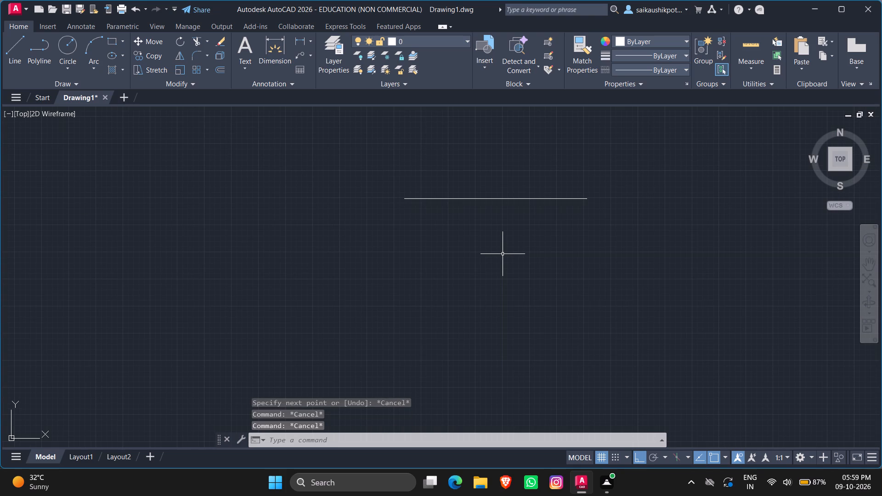
key(l)
key(Return)
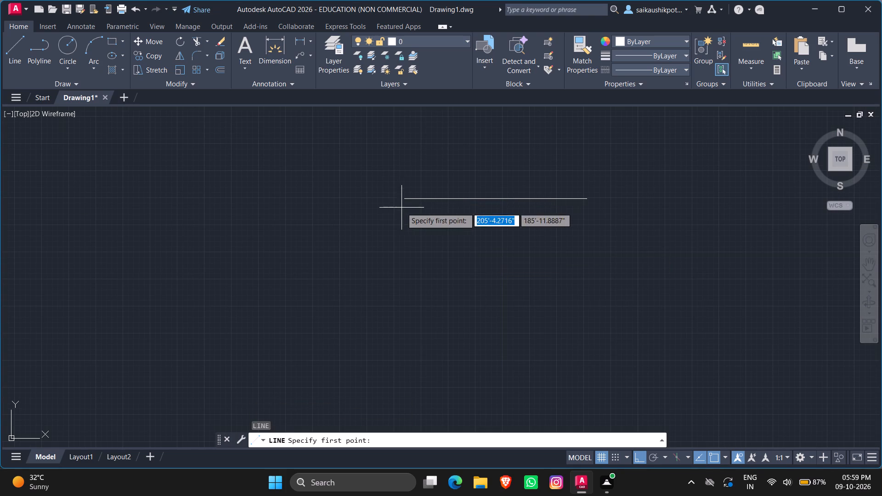
click(406, 199)
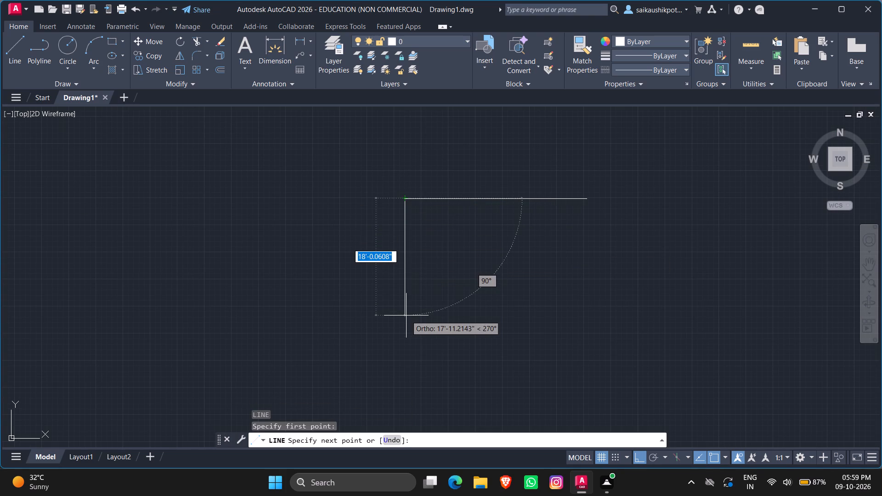
text(25')
key(Return)
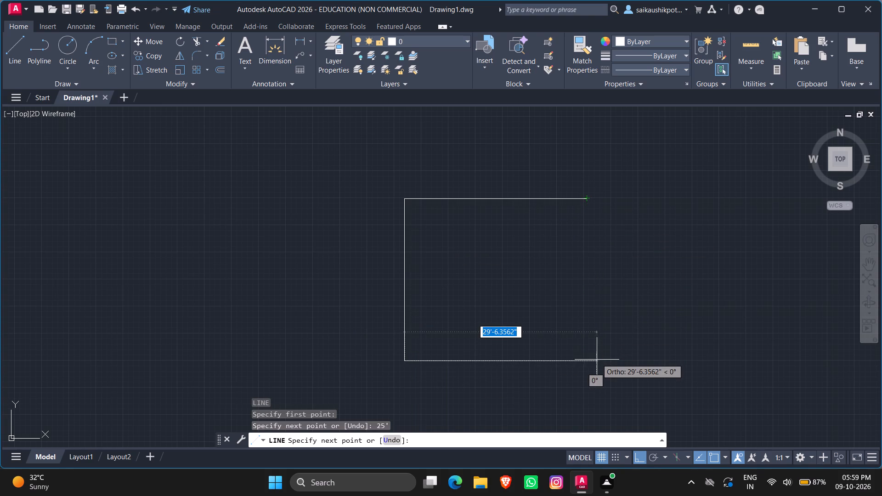
key(Escape)
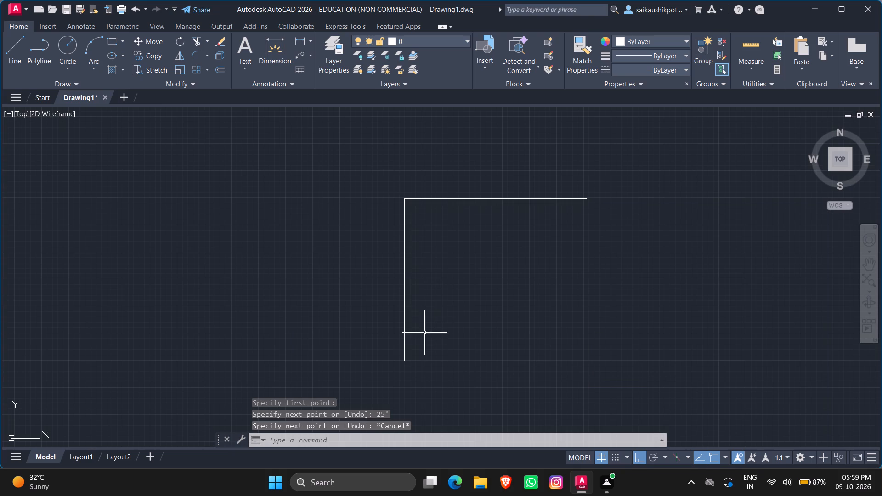
Erase the 28' horizontal line, keeping only the vertical line.
click(501, 186)
click(497, 229)
key(Delete)
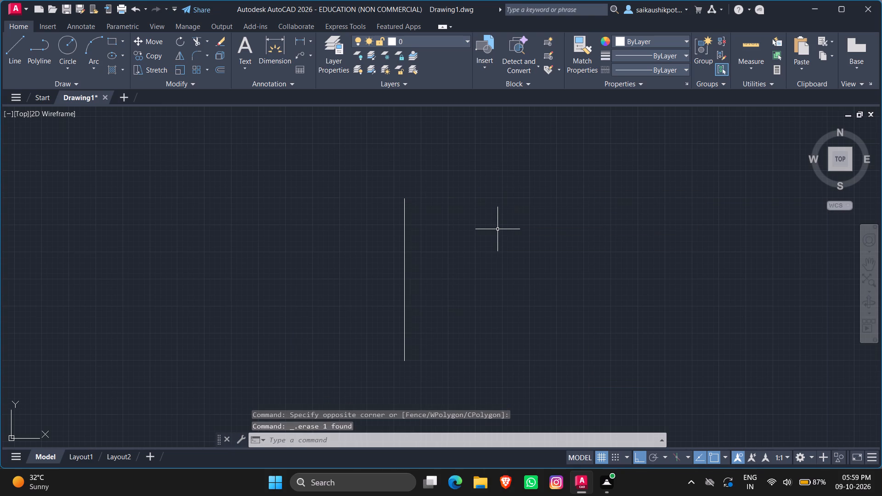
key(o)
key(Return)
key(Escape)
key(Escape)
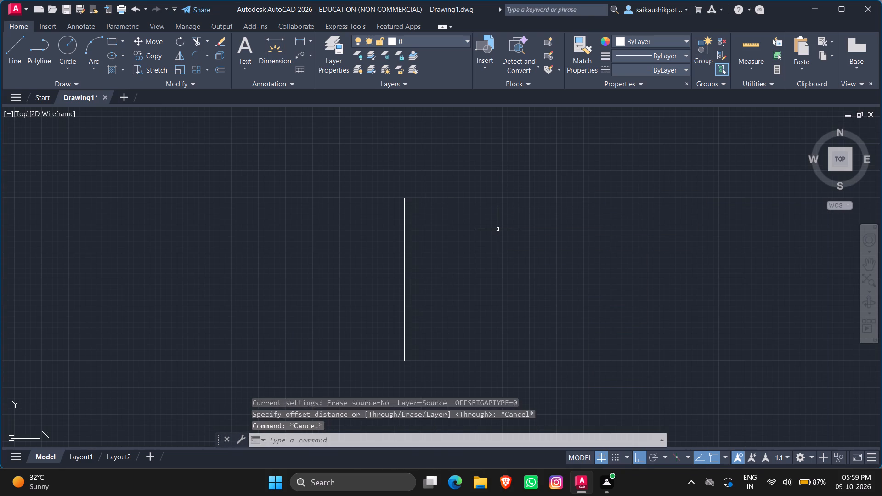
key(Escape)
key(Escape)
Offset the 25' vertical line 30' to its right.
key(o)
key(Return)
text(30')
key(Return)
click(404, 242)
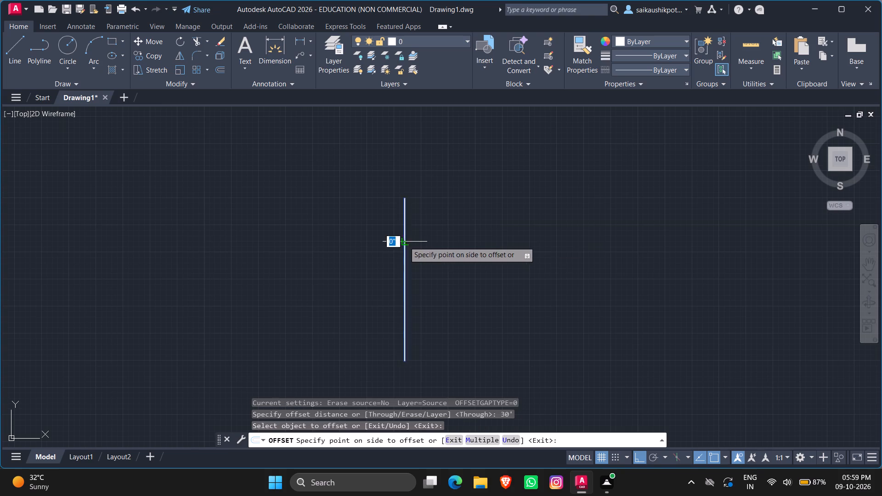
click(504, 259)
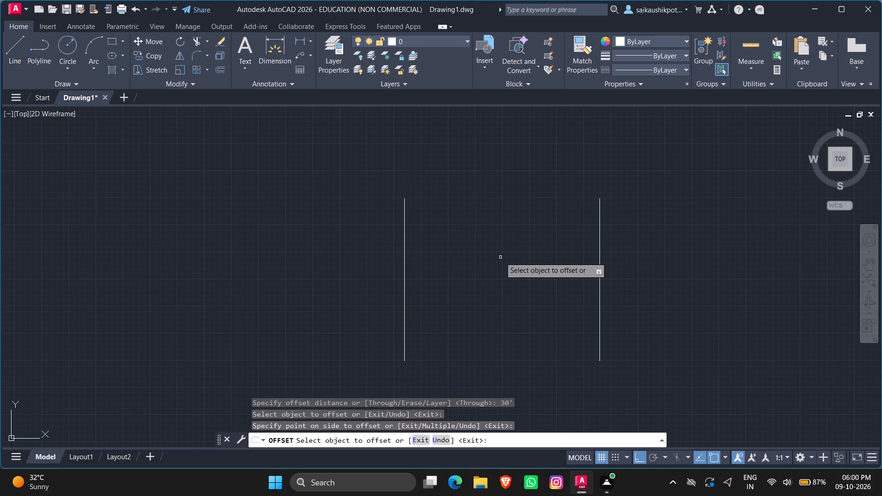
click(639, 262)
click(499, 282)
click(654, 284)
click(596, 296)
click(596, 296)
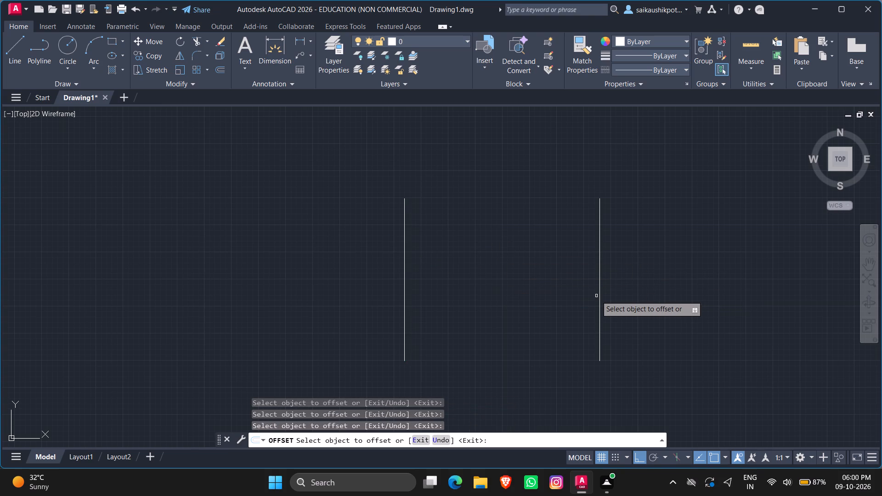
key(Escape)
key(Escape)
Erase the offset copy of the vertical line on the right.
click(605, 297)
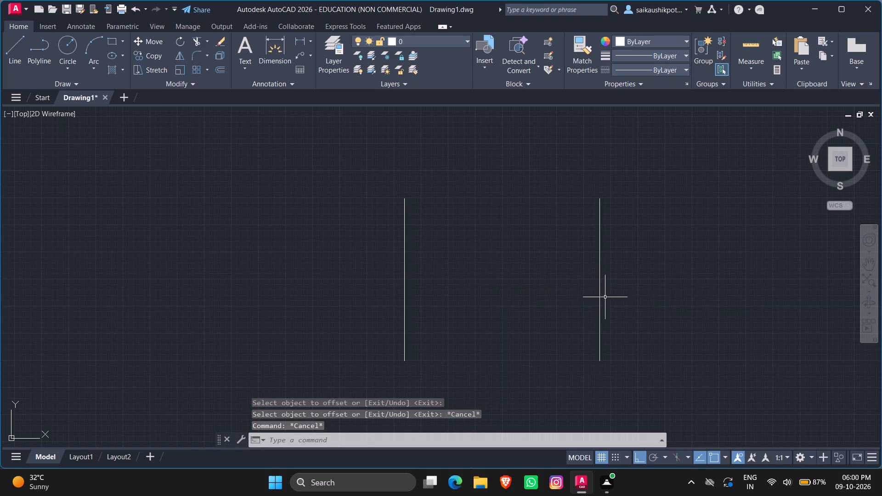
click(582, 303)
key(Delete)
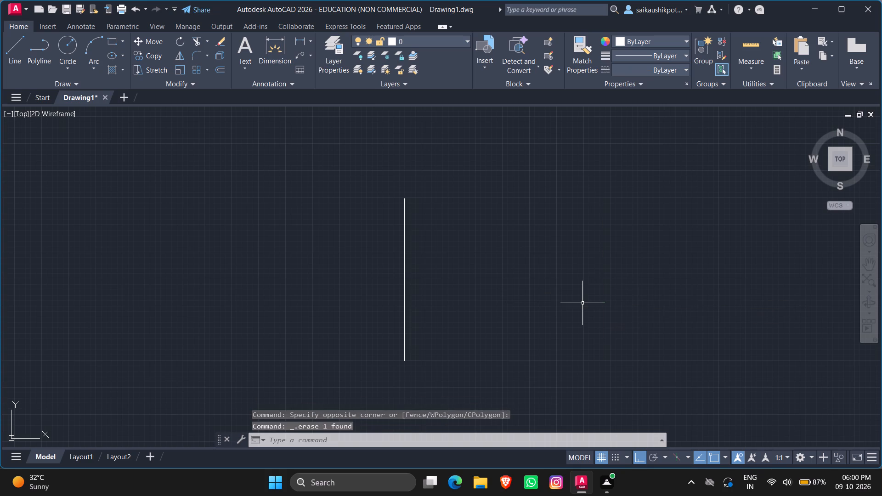
Offset the 25' vertical line 28' to its right.
key(Escape)
key(Escape)
key(o)
key(Return)
text(28')
key(Return)
scroll(582, 303, up, 1)
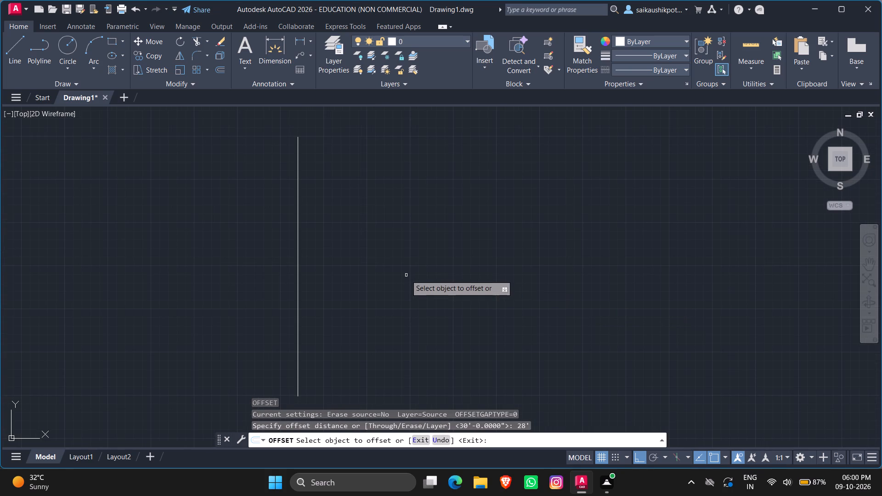
scroll(406, 275, down, 2)
click(365, 264)
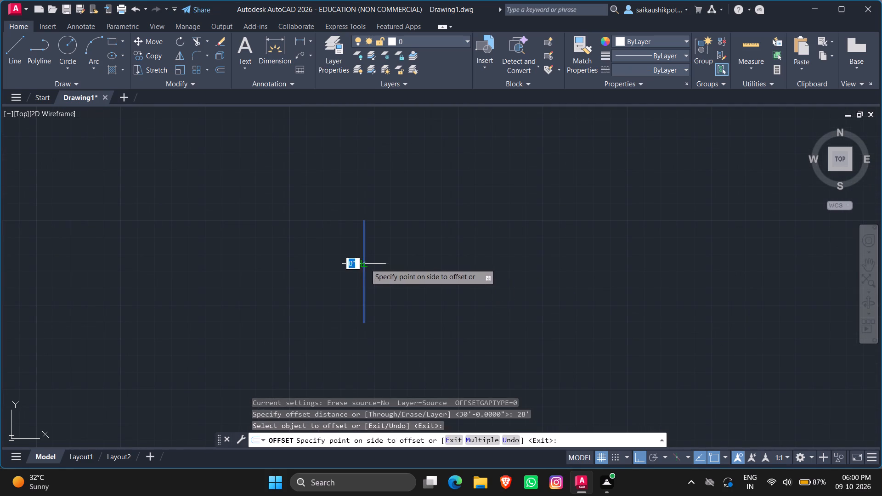
click(481, 277)
key(Escape)
key(Escape)
Draw a line connecting the top endpoints of the two vertical lines.
key(l)
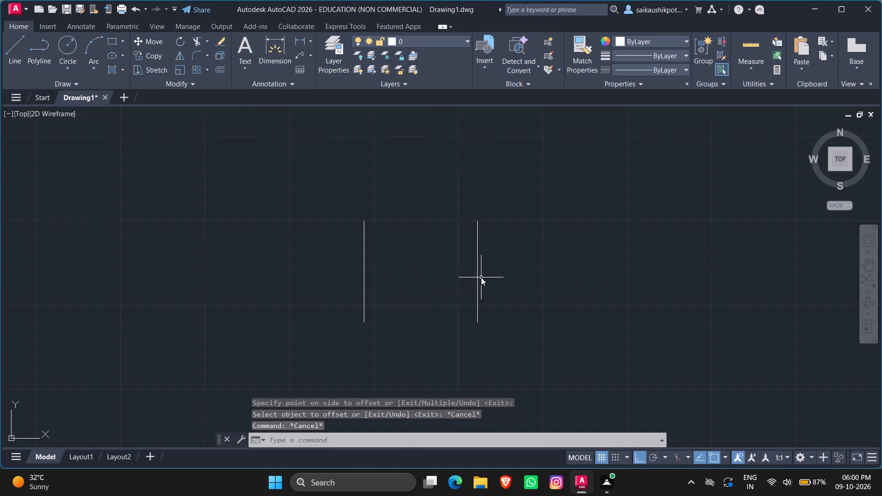
key(Return)
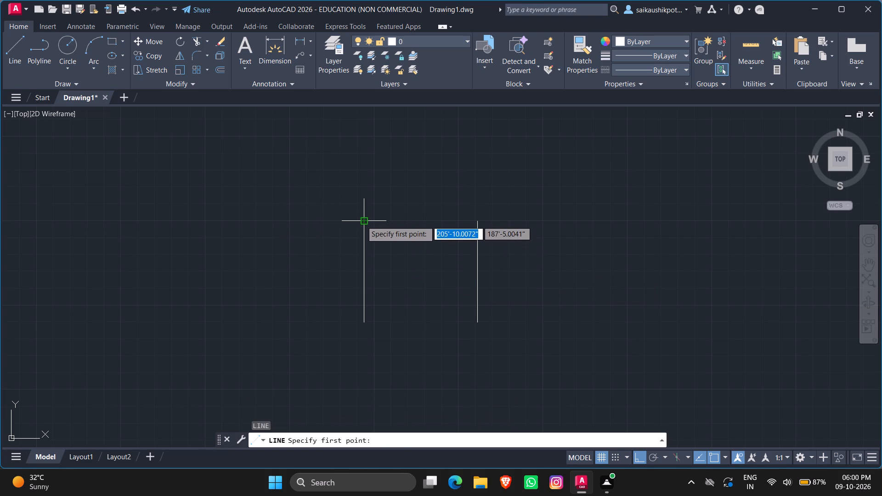
click(362, 221)
click(480, 223)
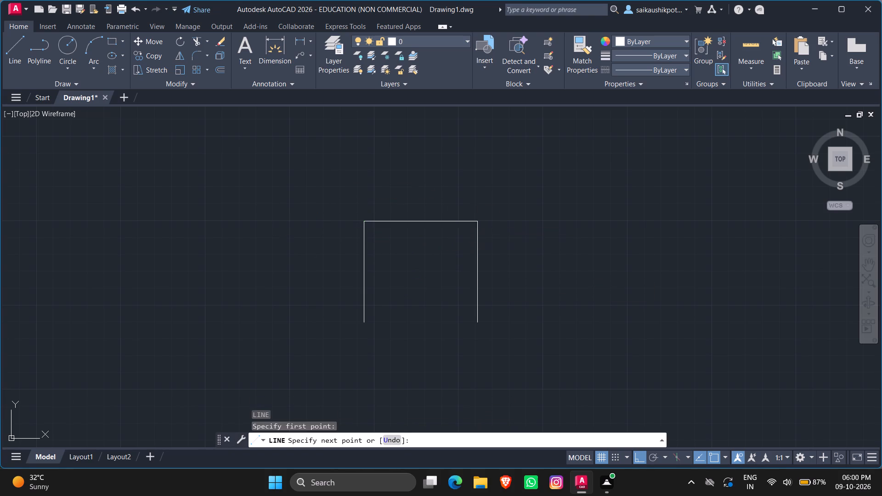
key(Escape)
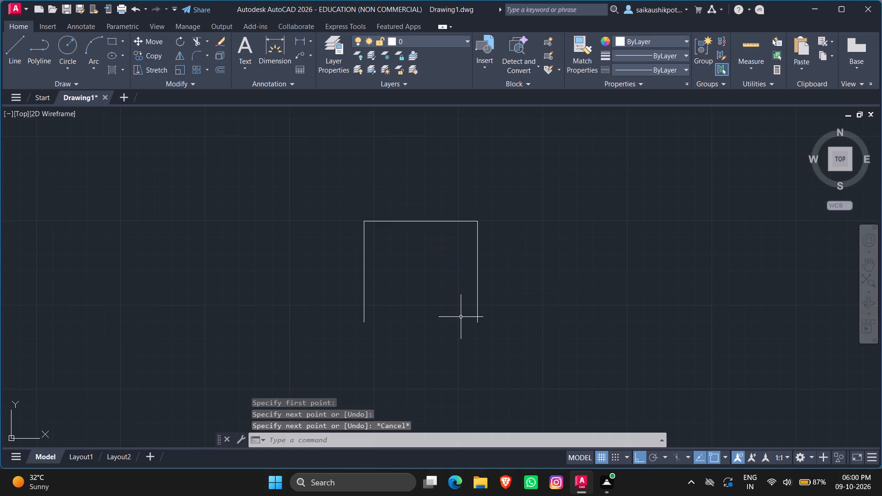
Draw a line connecting the bottom endpoints of the two vertical lines to close the rectangle.
key(l)
key(Return)
scroll(378, 338, up, 2)
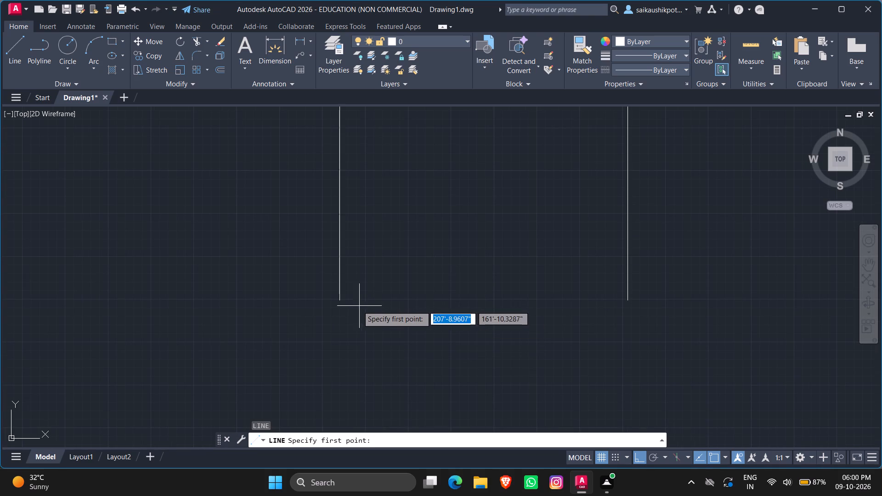
click(342, 298)
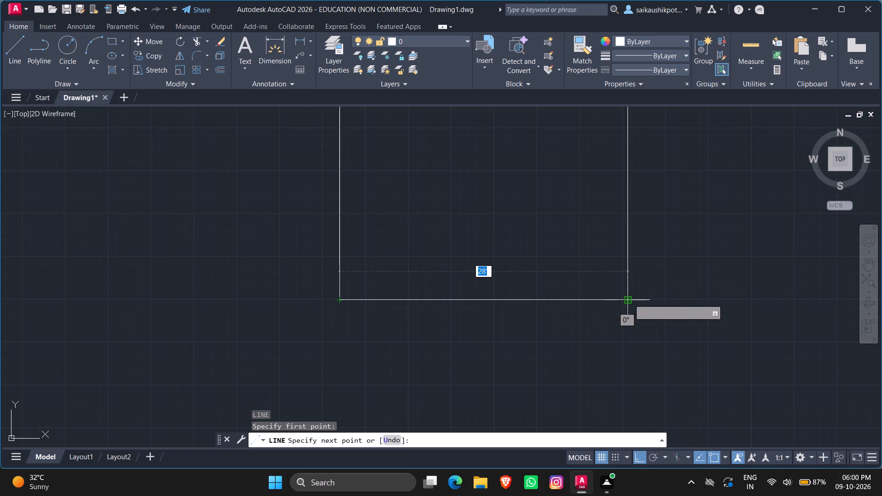
click(627, 298)
key(Escape)
Offset all four sides of the rectangle outward by 9" to form the outer wall lines.
scroll(604, 330, down, 3)
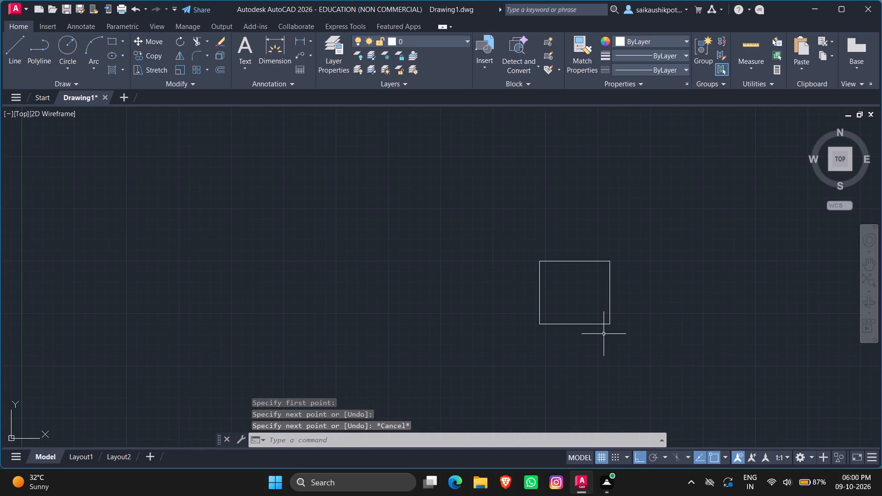
scroll(597, 324, up, 2)
scroll(597, 324, down, 1)
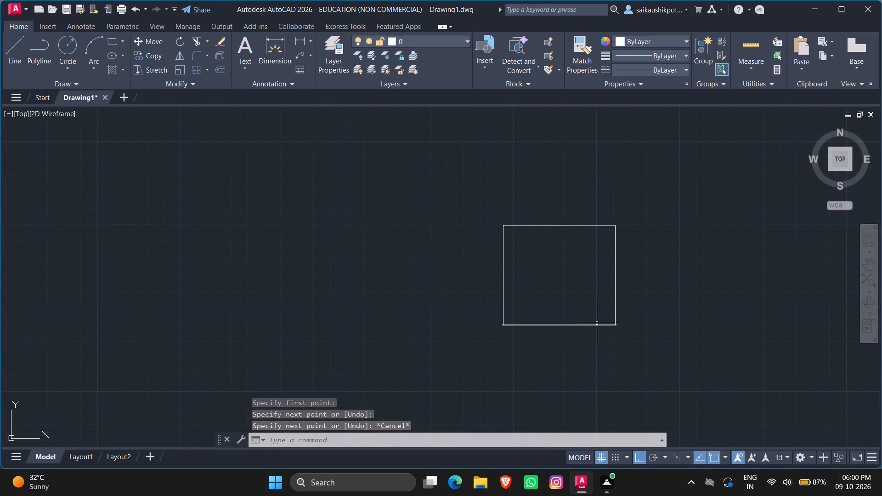
key(Escape)
key(Escape)
key(Escape)
key(o)
key(Return)
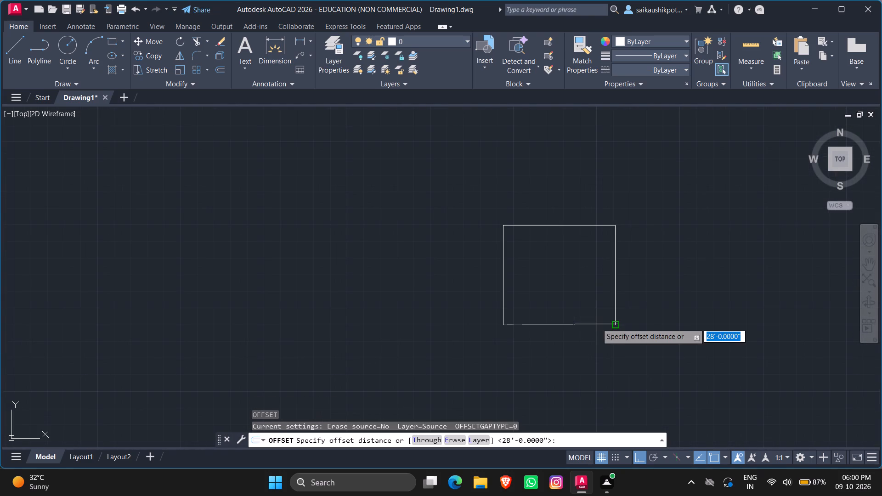
key(9)
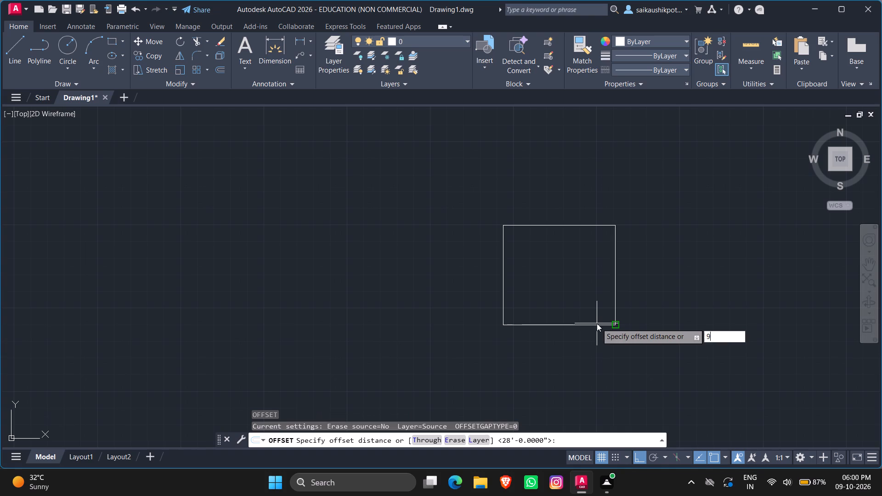
key(shift+quotedbl)
key(Return)
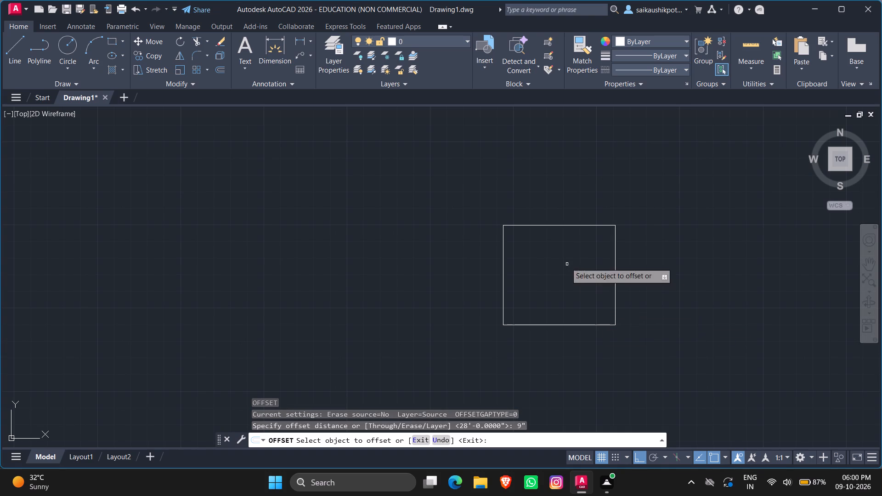
click(564, 225)
click(571, 192)
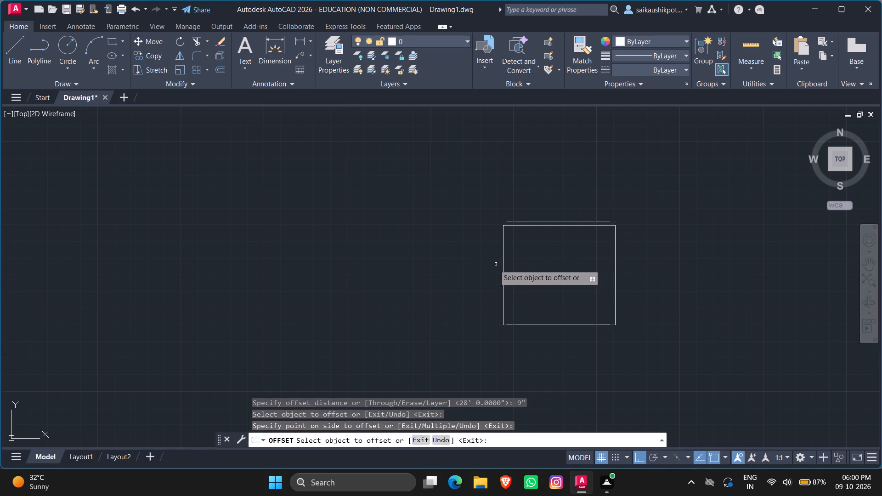
click(502, 296)
click(475, 299)
click(560, 324)
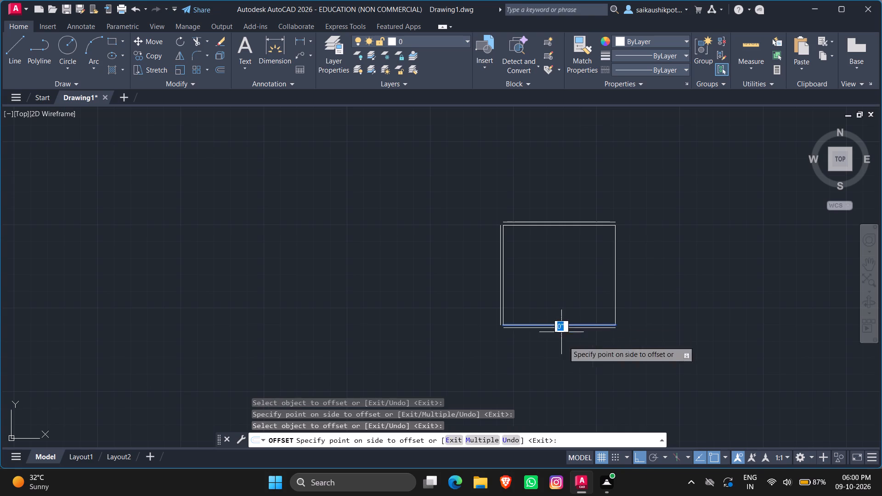
click(567, 356)
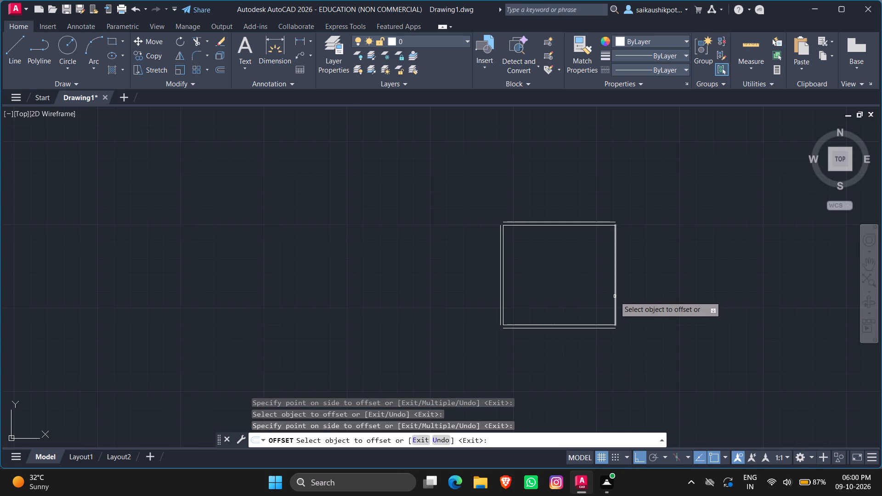
click(615, 296)
click(654, 311)
key(Escape)
key(Escape)
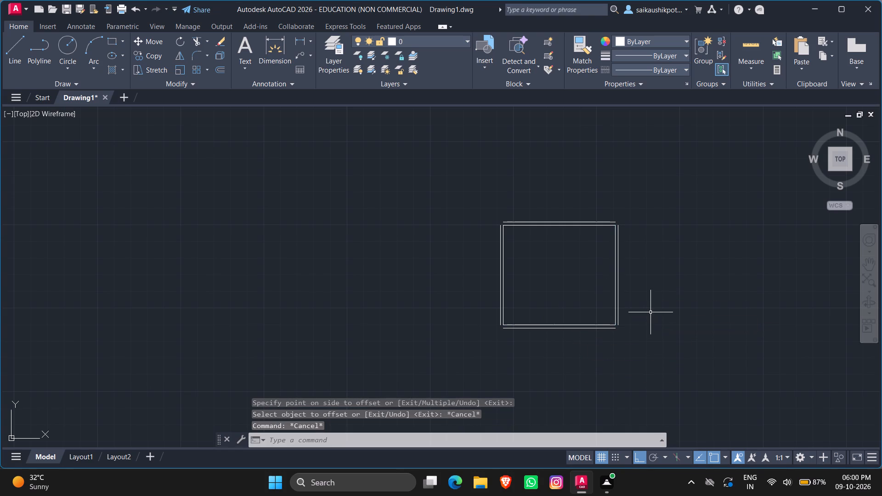
Fillet the outer wall lines to close the two bottom outer corners of the rectangle.
text(FILLET)
key(Return)
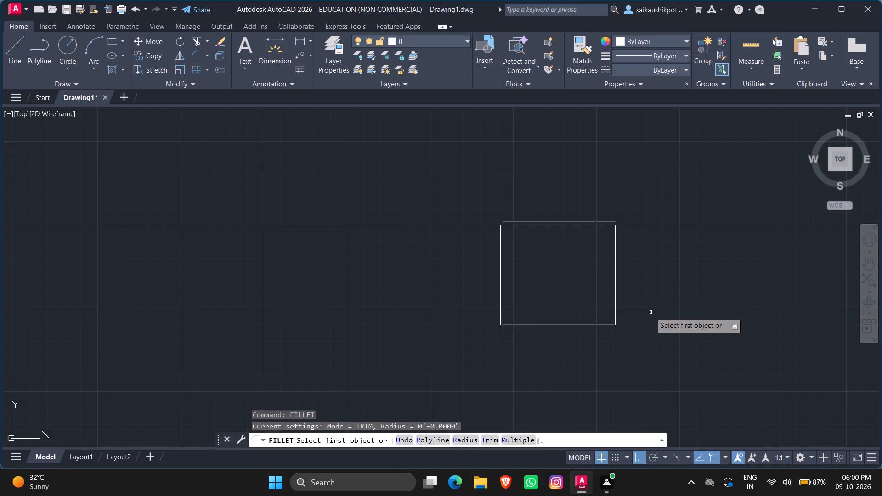
scroll(618, 331, up, 2)
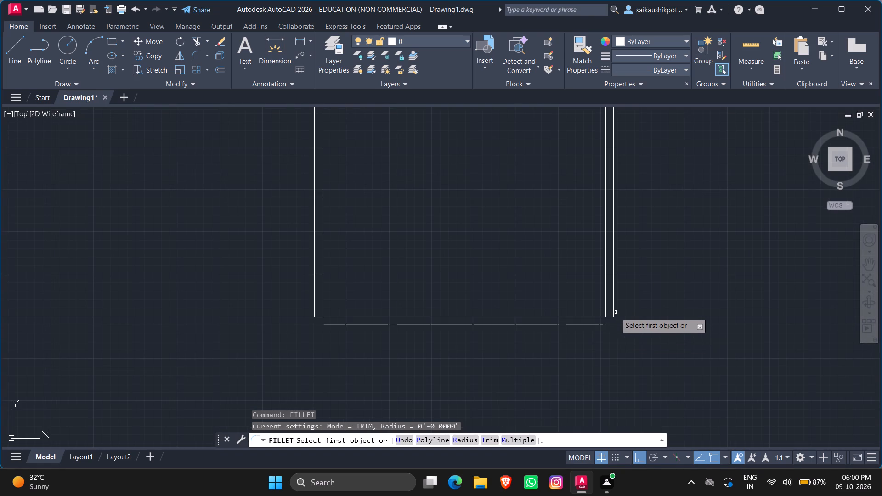
click(613, 310)
click(599, 326)
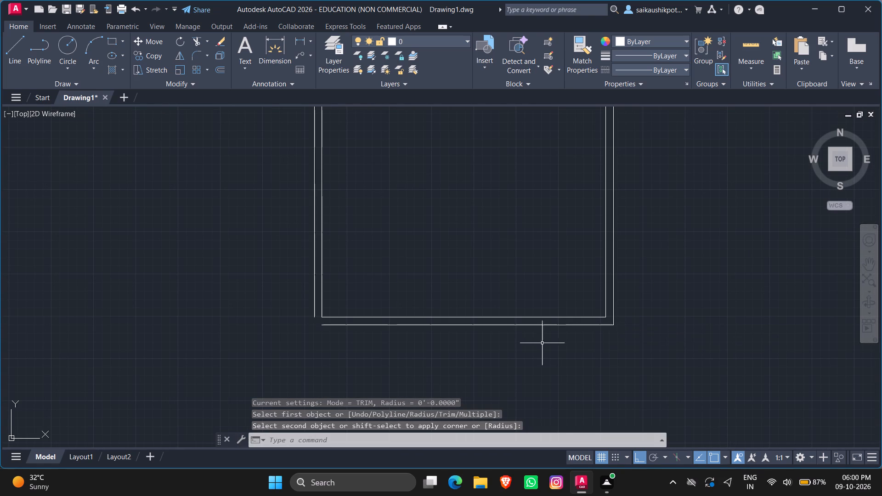
key(space)
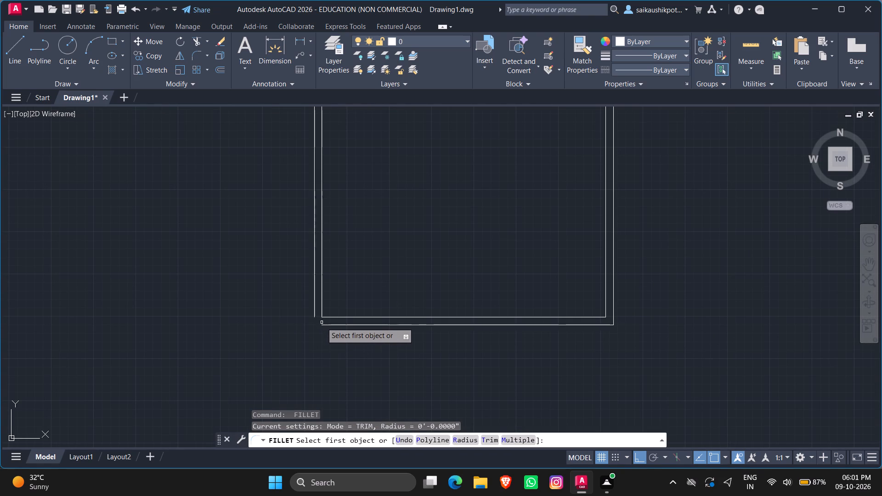
click(322, 325)
click(311, 311)
click(314, 312)
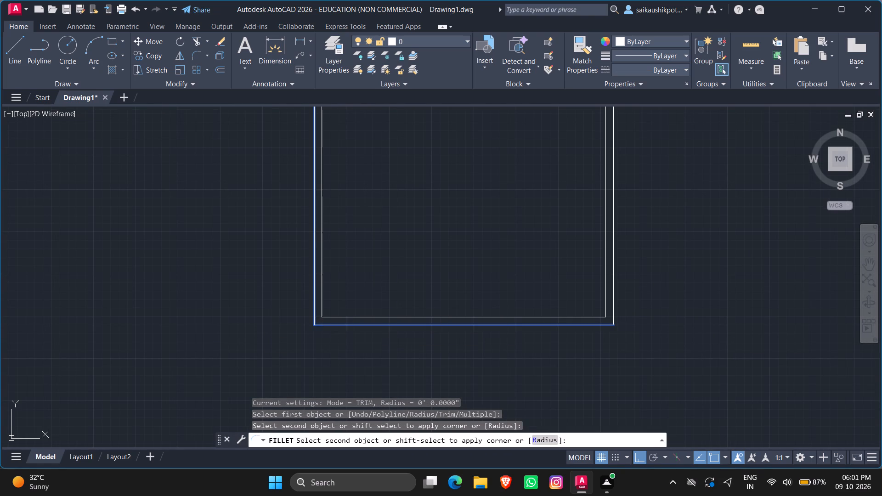
Fillet the outer wall lines to close the two top outer corners of the rectangle.
scroll(311, 362, down, 3)
key(space)
scroll(317, 278, up, 3)
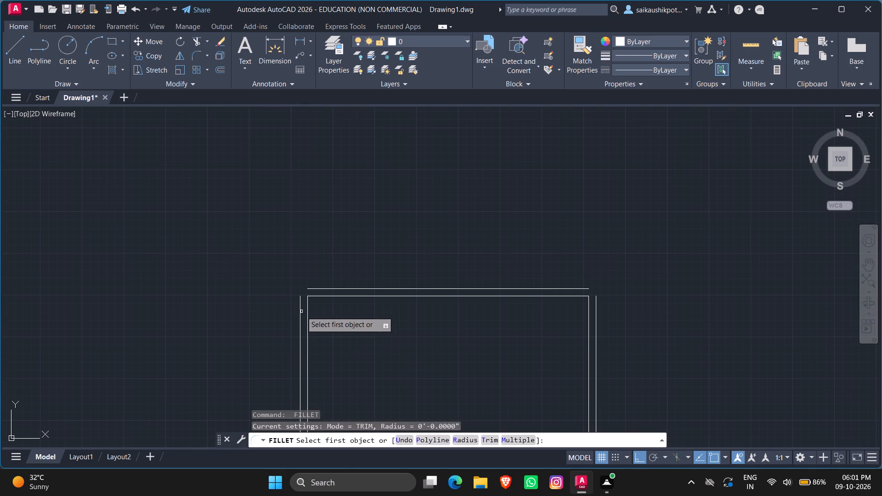
click(301, 311)
click(313, 288)
key(space)
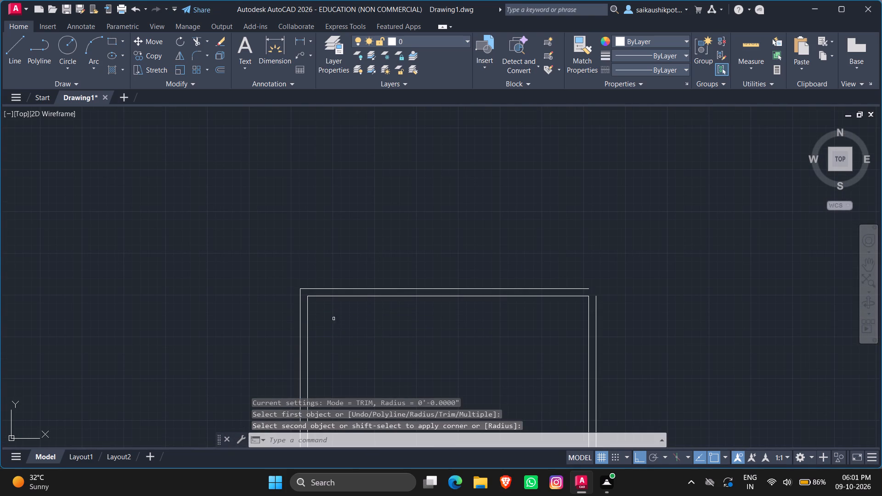
click(582, 288)
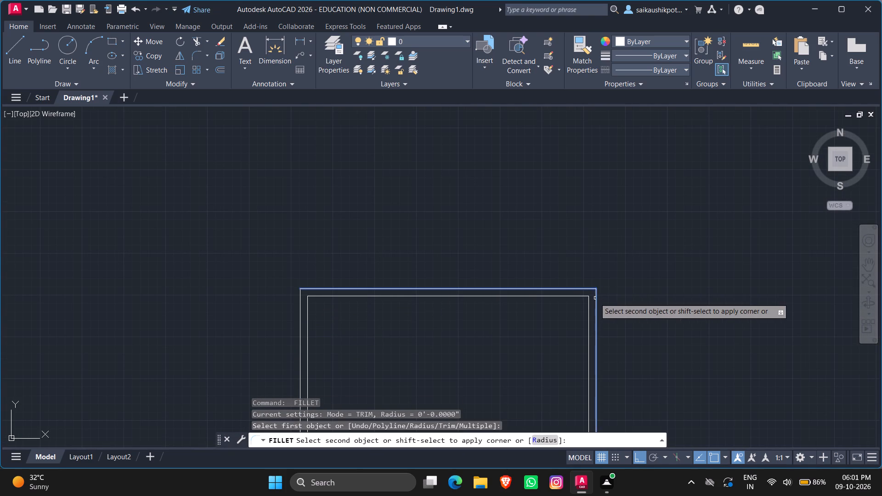
click(596, 301)
key(Escape)
key(Escape)
key(Escape)
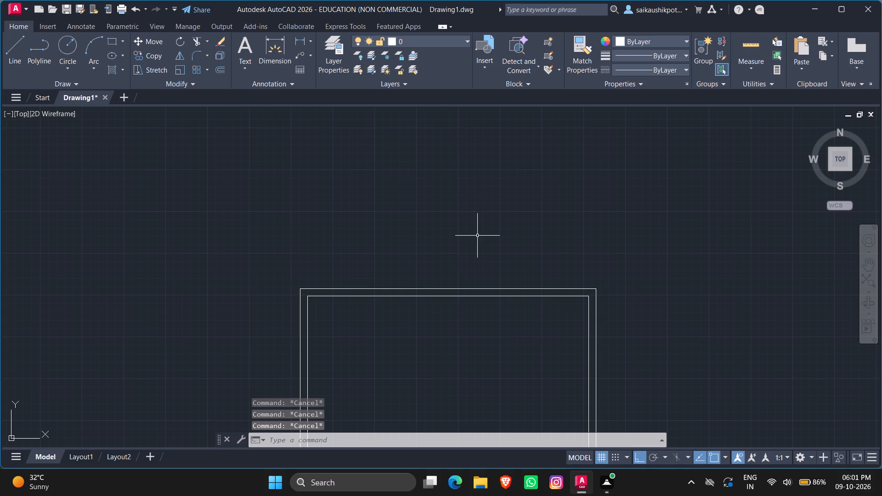
key(Escape)
key(Escape)
Draw a horizontal line about 5' long extending right from the outer wall's top-right corner.
key(l)
key(Return)
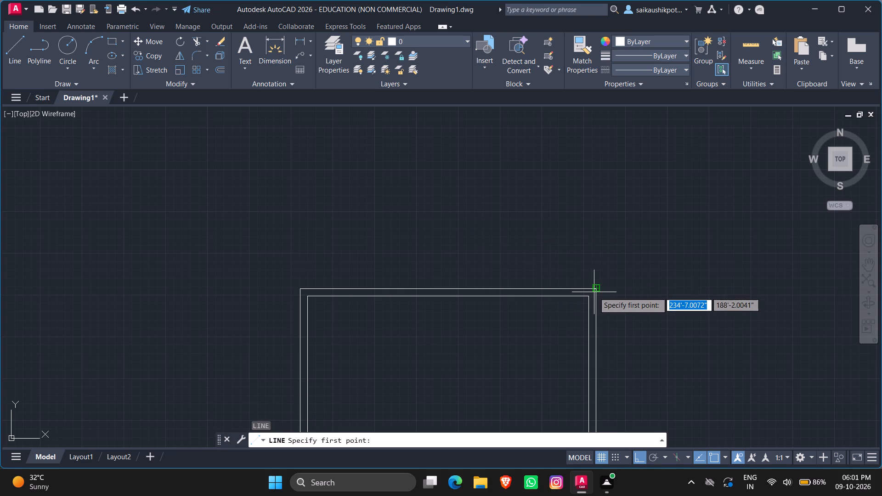
click(594, 289)
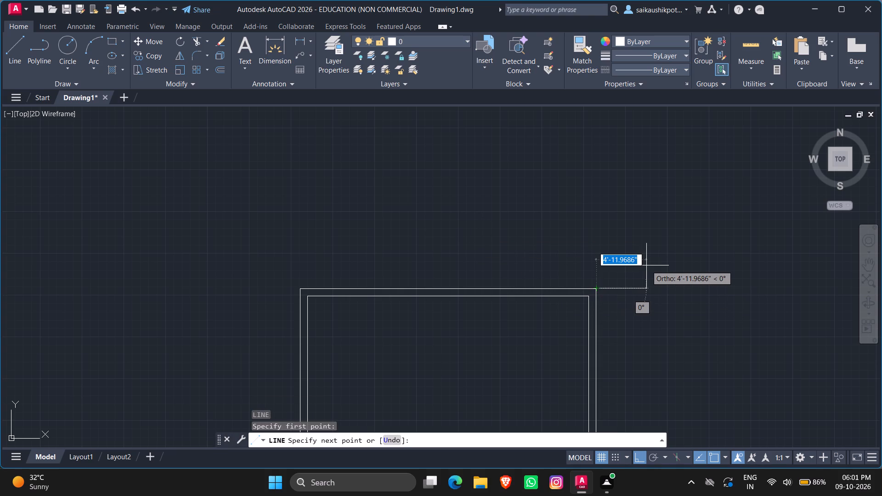
click(647, 265)
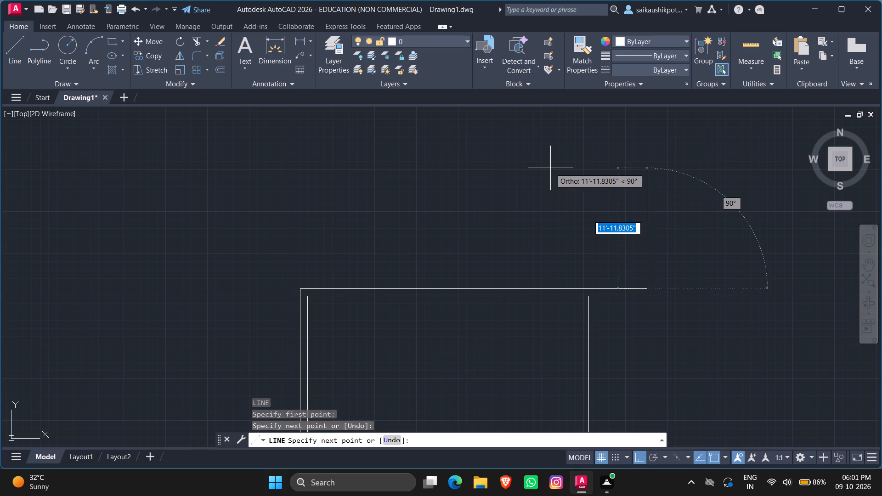
key(Escape)
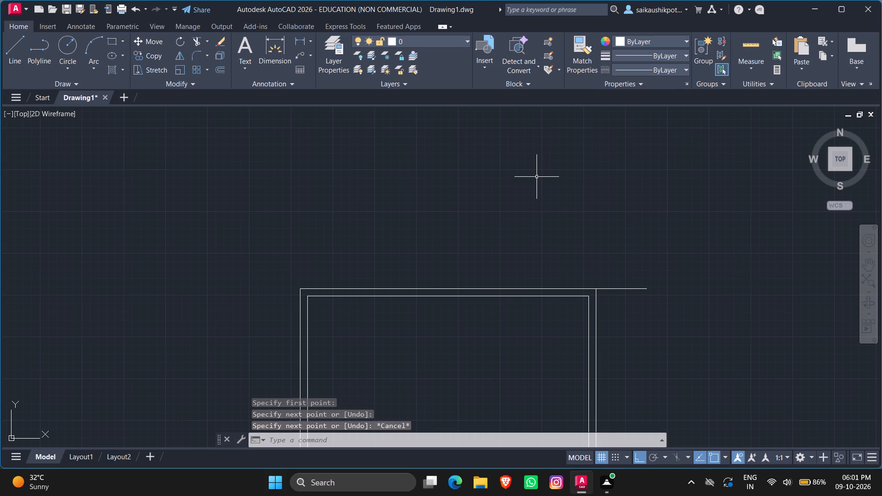
key(Escape)
key(Escape)
key(Escape)
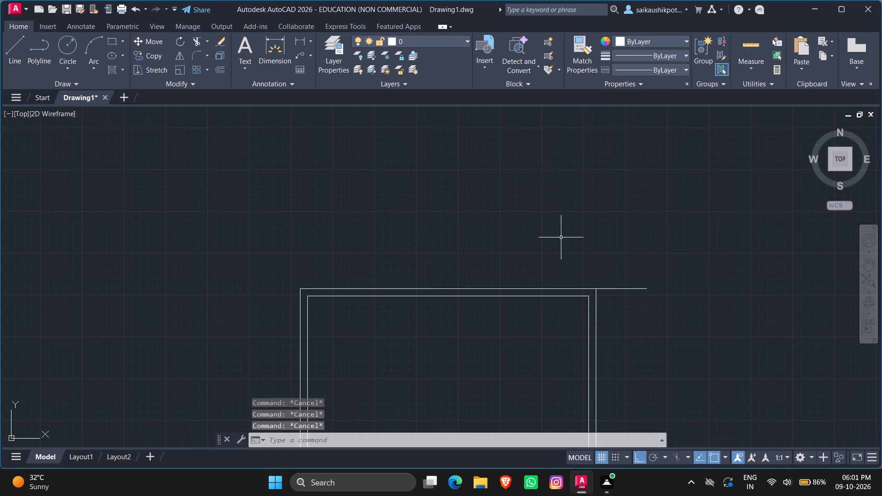
Offset the short horizontal line at the top-right outer corner 3' downward.
key(o)
key(Return)
text(3')
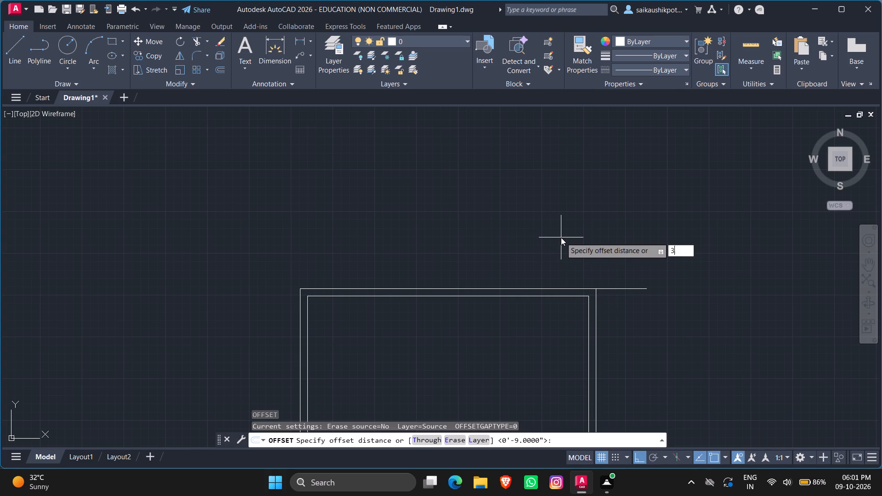
key(Return)
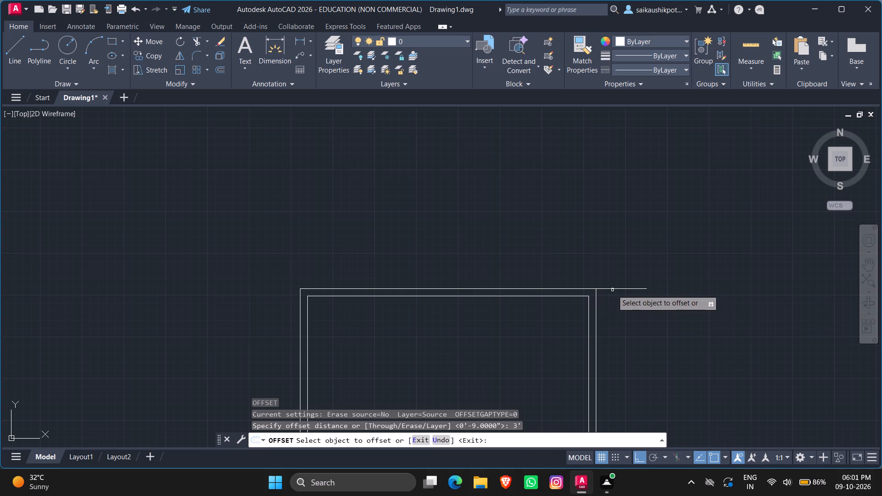
click(612, 289)
click(622, 344)
key(Escape)
key(Escape)
Delete the original short horizontal line at the outer wall's top-right corner.
click(621, 305)
click(611, 268)
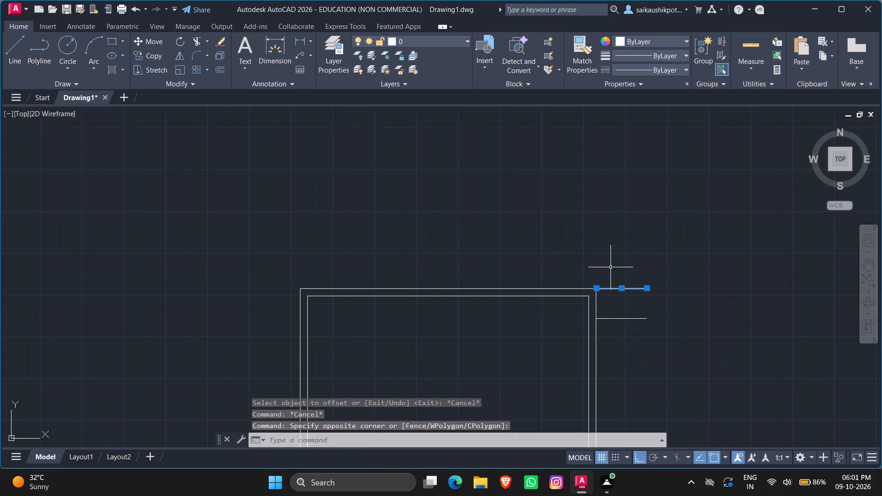
key(Delete)
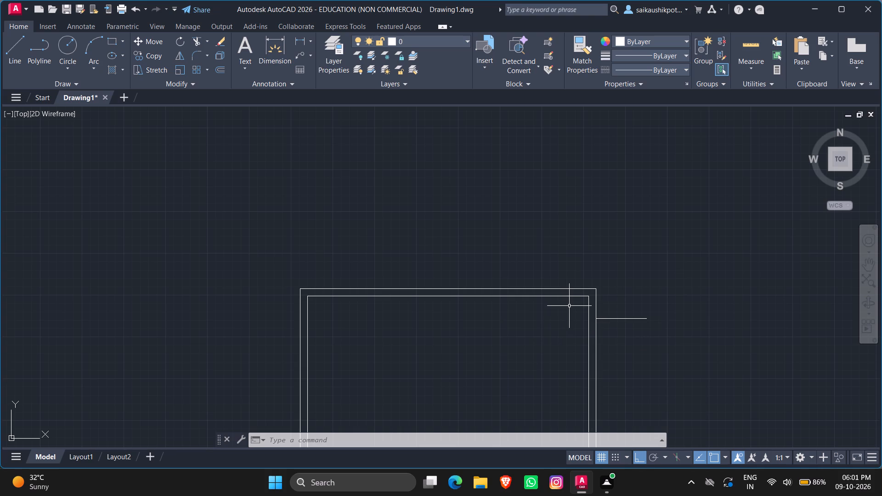
key(Escape)
key(Escape)
key(Escape)
key(Escape)
key(Escape)
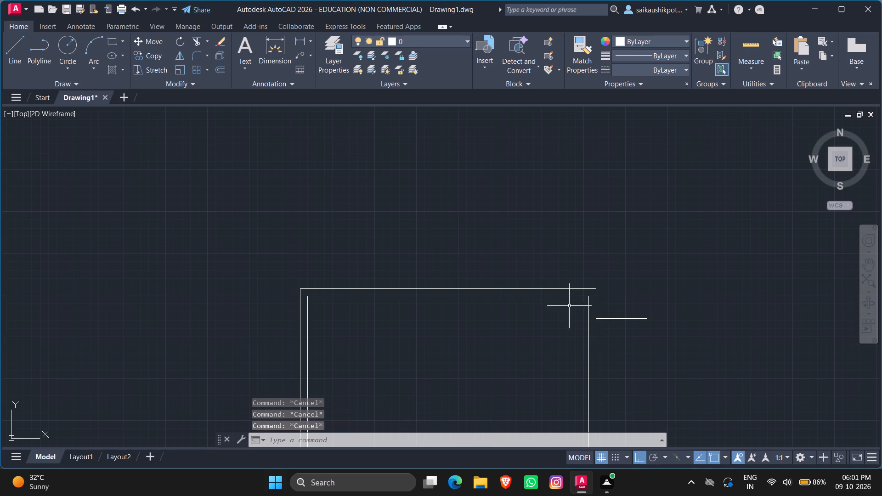
key(Escape)
Offset the right outer wall line 12' to its right.
key(o)
key(Return)
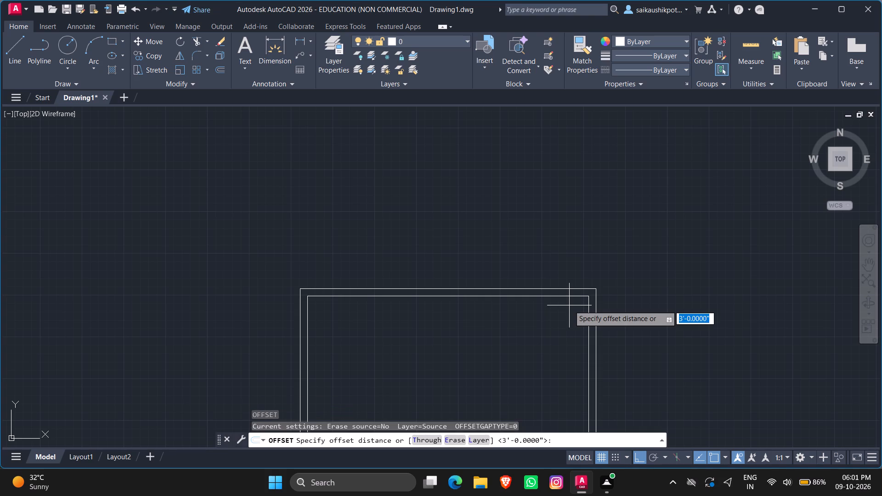
text(12')
key(Return)
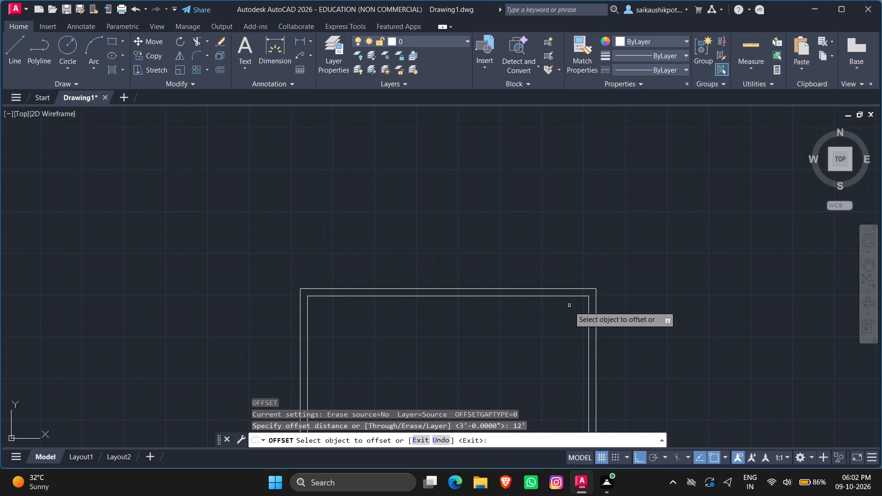
scroll(491, 241, down, 2)
scroll(524, 287, up, 3)
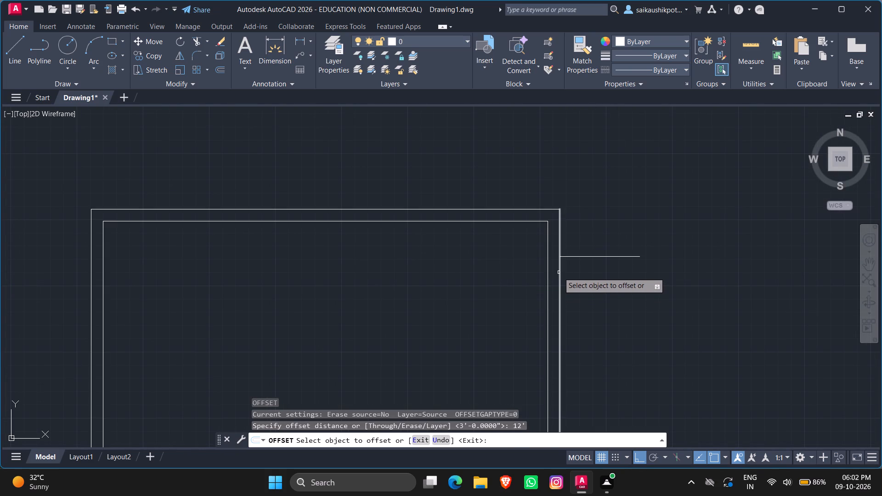
click(559, 272)
click(785, 358)
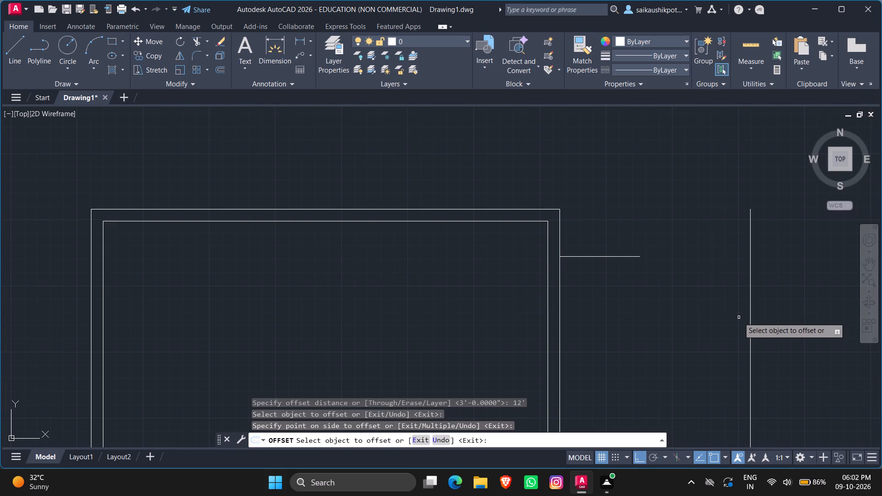
key(Escape)
key(Escape)
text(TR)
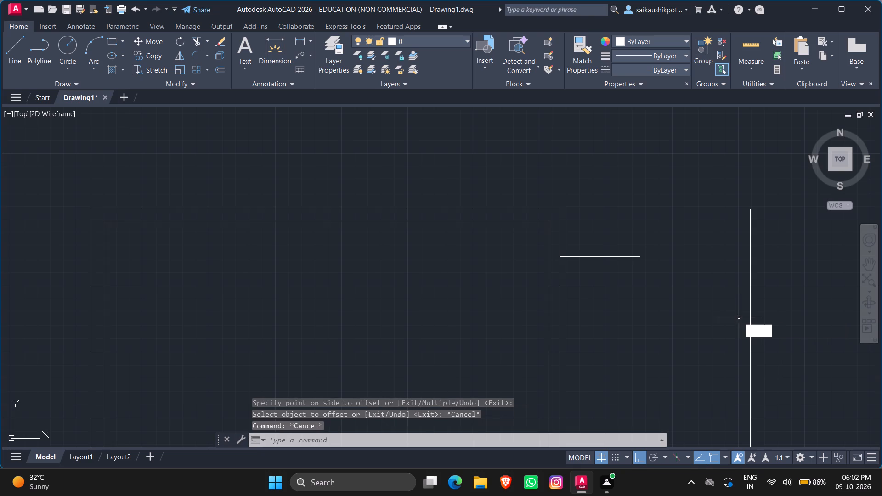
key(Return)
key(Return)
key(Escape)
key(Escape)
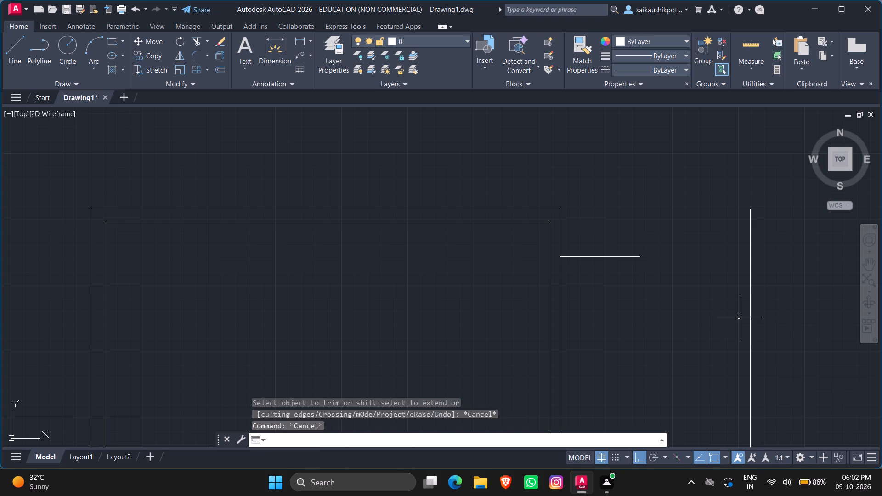
Stretch the right end of the short horizontal line to meet the vertical line 12' from the outer wall.
click(607, 275)
click(604, 237)
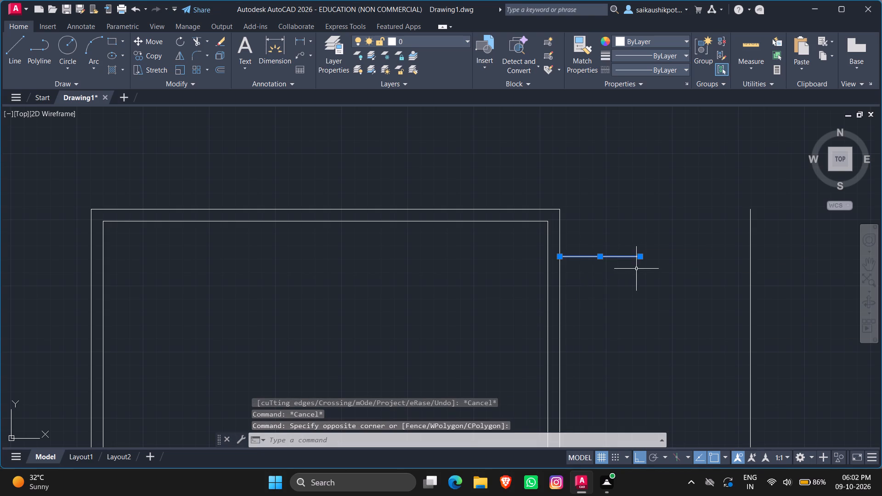
click(640, 256)
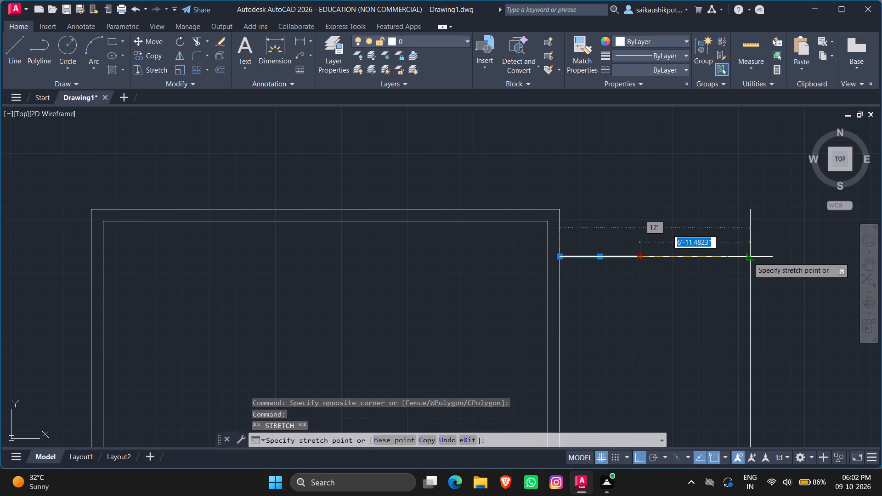
scroll(750, 257, up, 3)
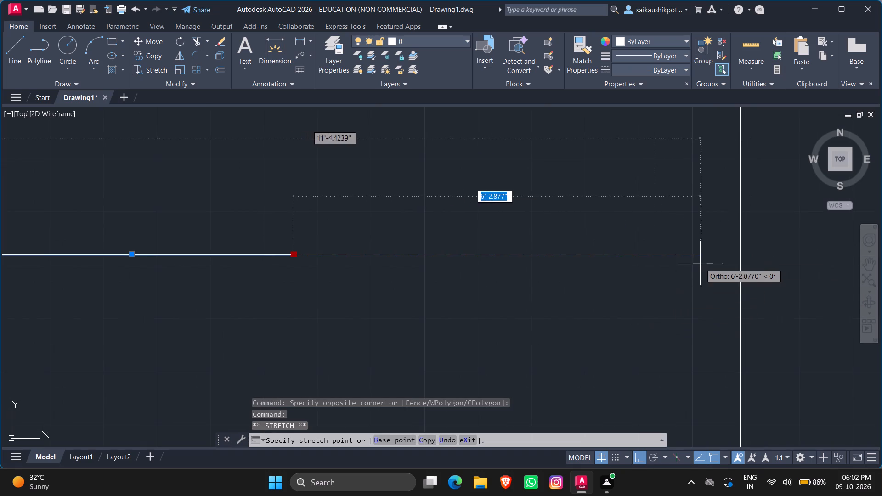
click(741, 253)
key(Escape)
scroll(738, 316, down, 3)
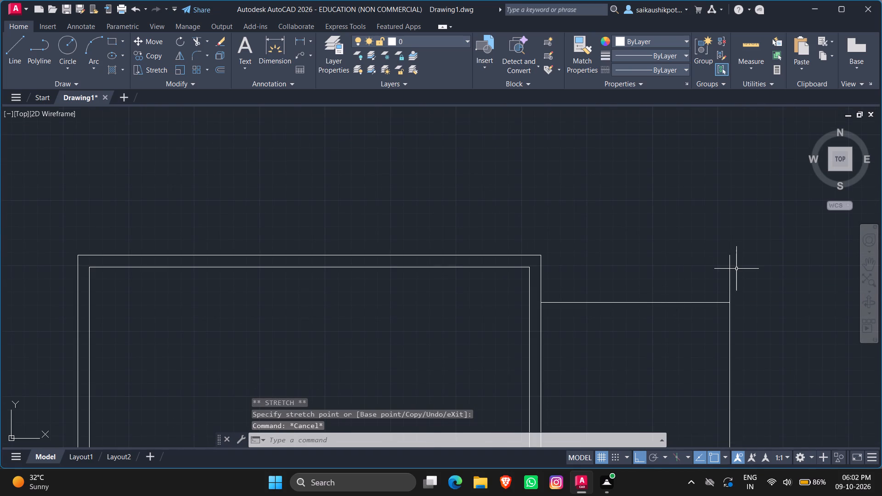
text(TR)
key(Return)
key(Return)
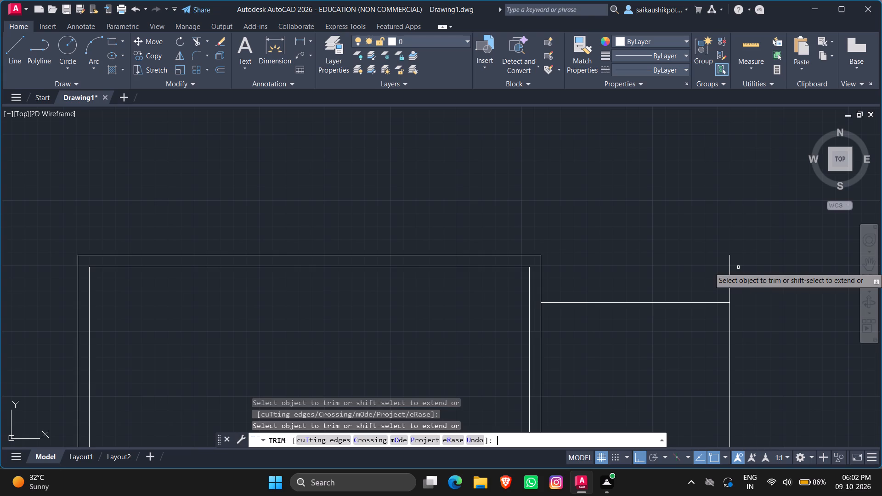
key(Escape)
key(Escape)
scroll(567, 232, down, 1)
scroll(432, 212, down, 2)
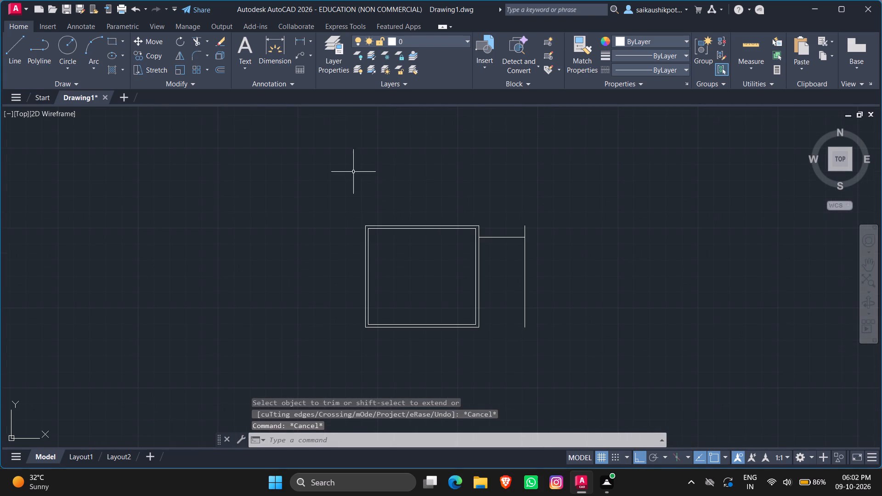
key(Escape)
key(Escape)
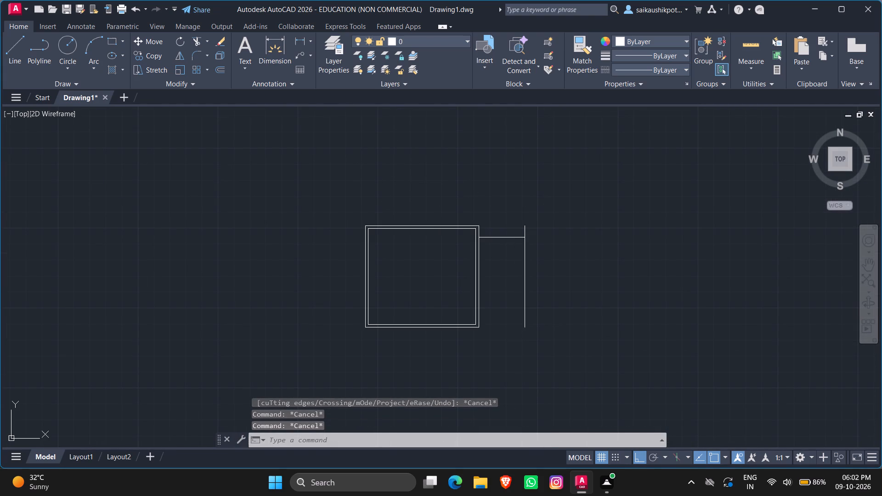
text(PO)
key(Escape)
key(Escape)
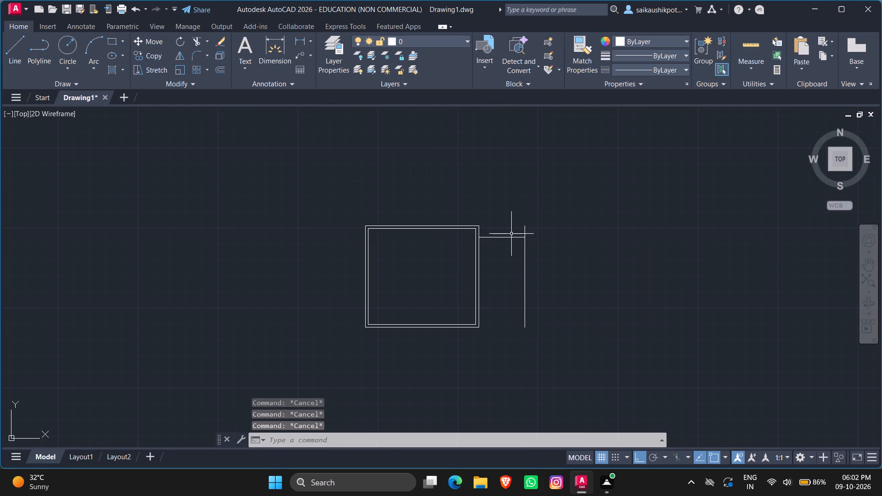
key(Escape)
Offset the vertical line at the right end of the short connecting line 9" to its right.
key(o)
key(Return)
text(9")
key(Return)
click(525, 257)
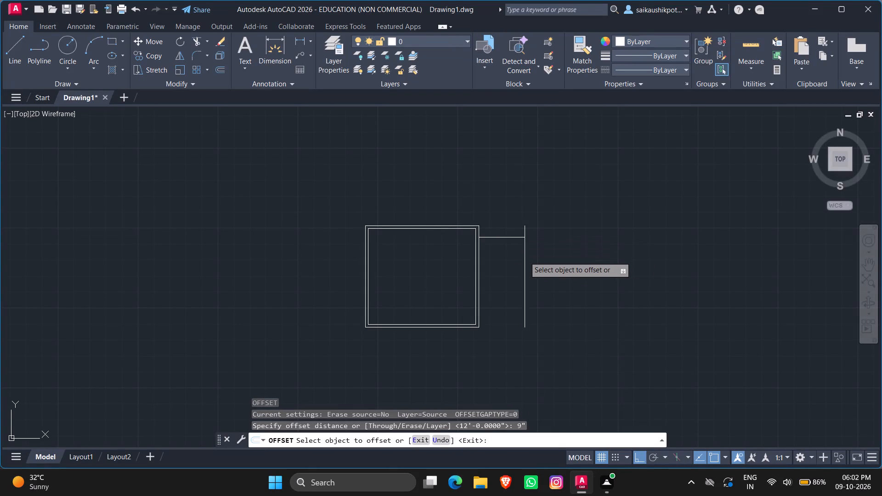
click(574, 279)
Offset the second line of the new vertical wall pair 28' to the right.
click(527, 265)
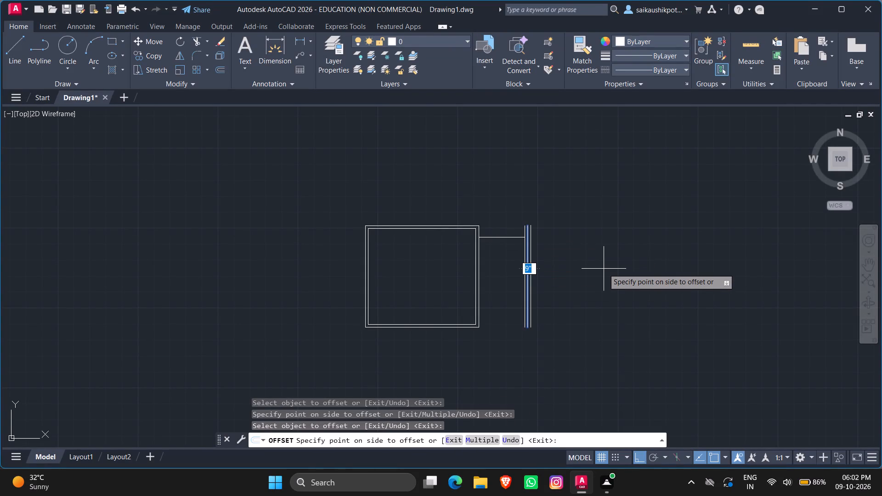
text(30)
key(BackSpace)
key(BackSpace)
key(BackSpace)
text(28')
key(Return)
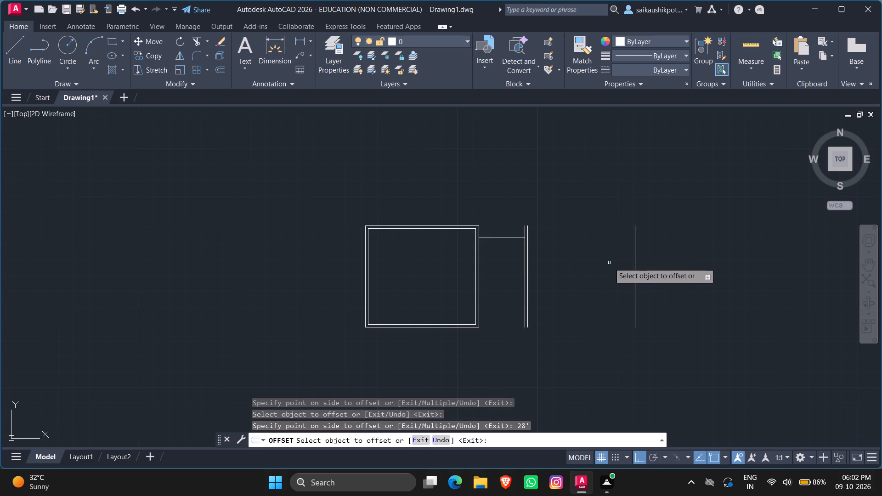
Offset the far right vertical line 9" outward to form the second room's right wall.
click(634, 270)
click(657, 283)
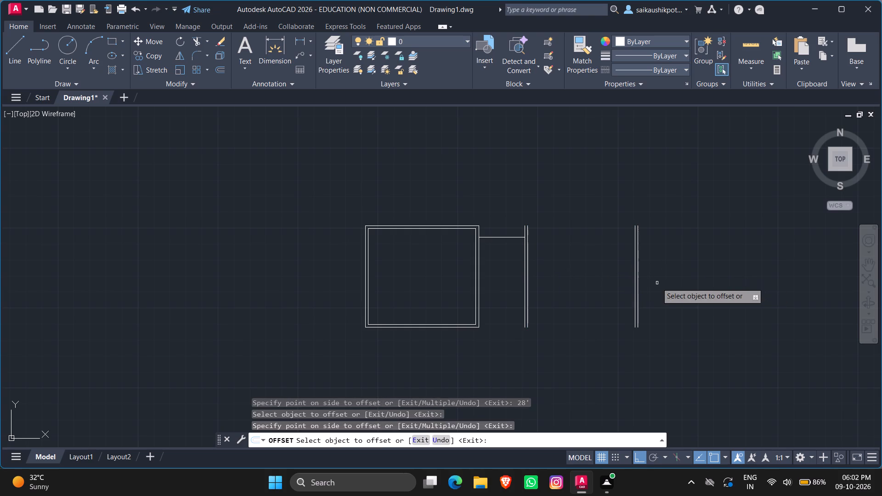
key(Escape)
key(Escape)
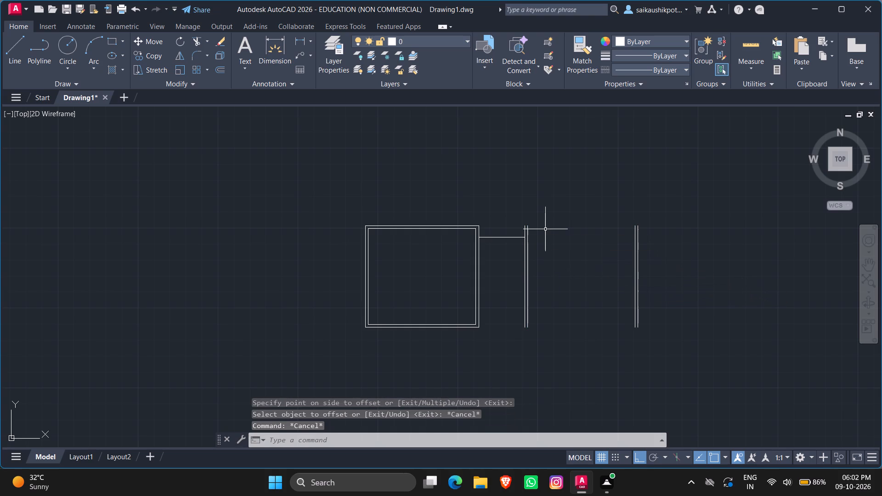
Draw a 28' horizontal line joining the top ends of the second room's two inner vertical wall lines.
key(l)
key(Return)
scroll(525, 228, up, 2)
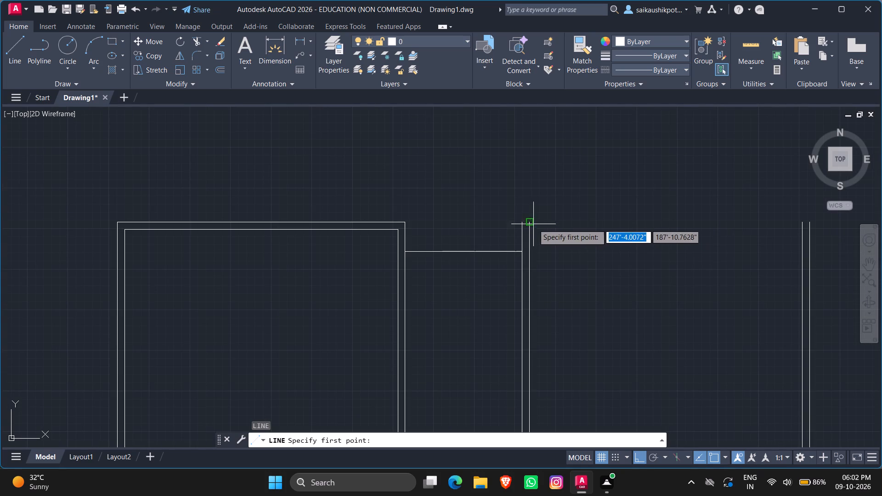
click(531, 223)
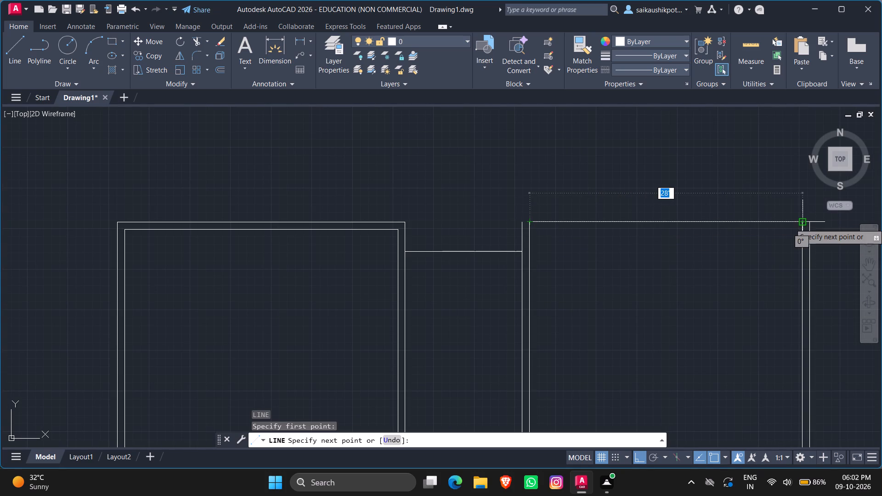
click(801, 224)
key(Escape)
key(Escape)
key(Escape)
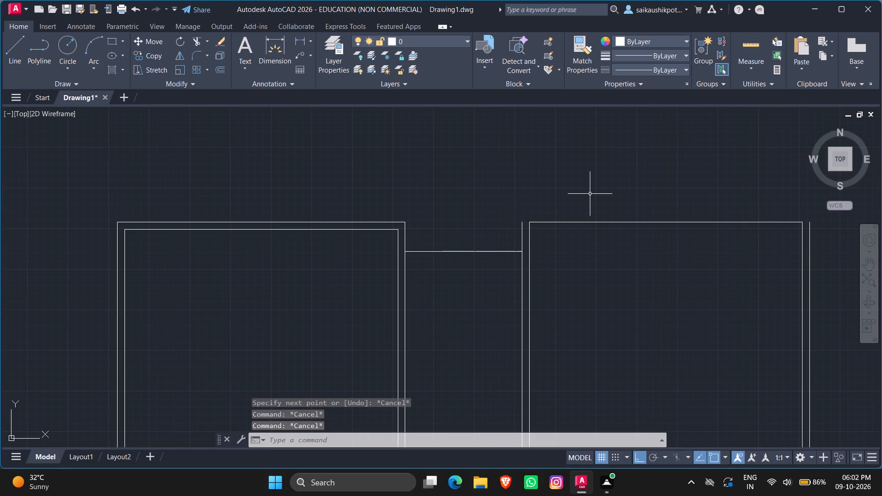
key(Escape)
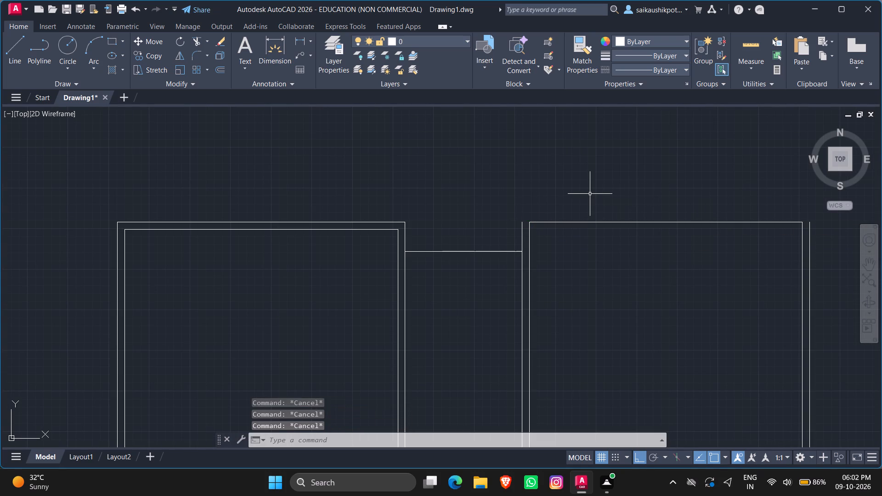
key(Escape)
key(Escape)
Offset the second room's top line 9" downward.
key(o)
key(Return)
text(9")
key(Return)
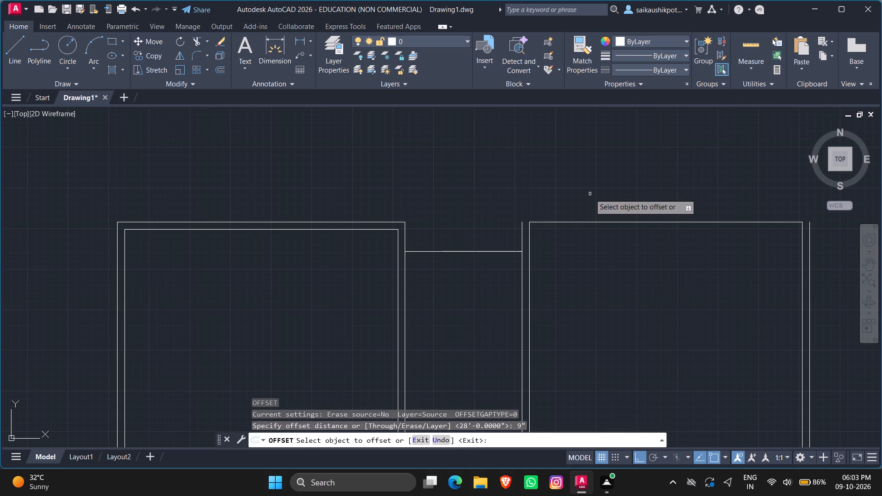
click(577, 222)
click(605, 276)
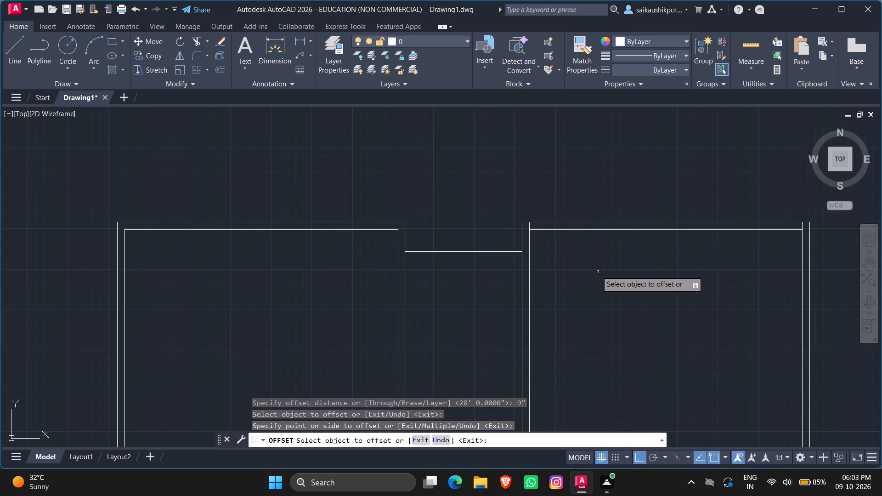
key(Escape)
Stretch the left end of the second room's lower top-wall line to meet the outer left wall line.
scroll(554, 223, up, 3)
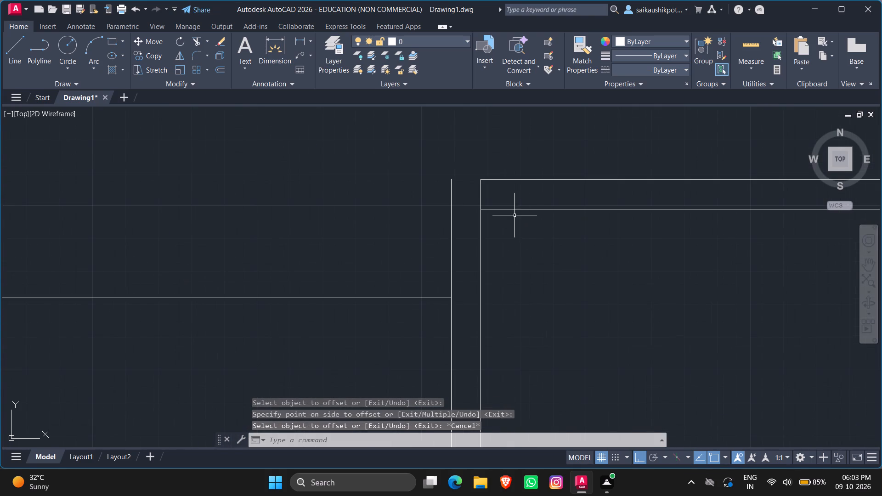
click(511, 212)
click(506, 209)
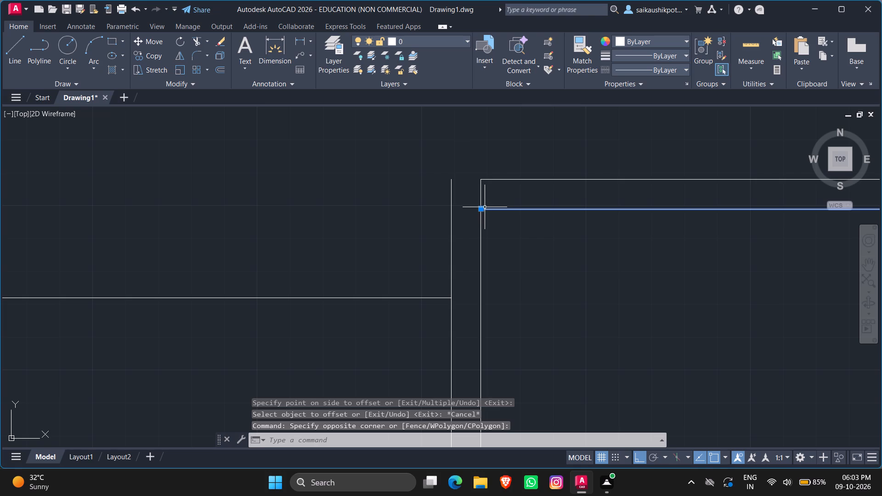
click(480, 208)
click(451, 208)
key(Escape)
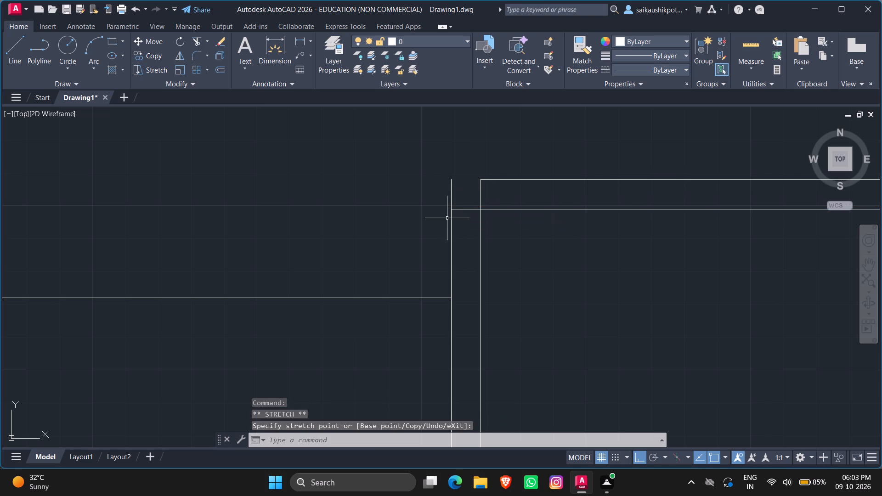
Stretch the right end of the second room's lower top-wall line to meet the outer right wall line.
scroll(447, 248, down, 5)
scroll(547, 235, up, 3)
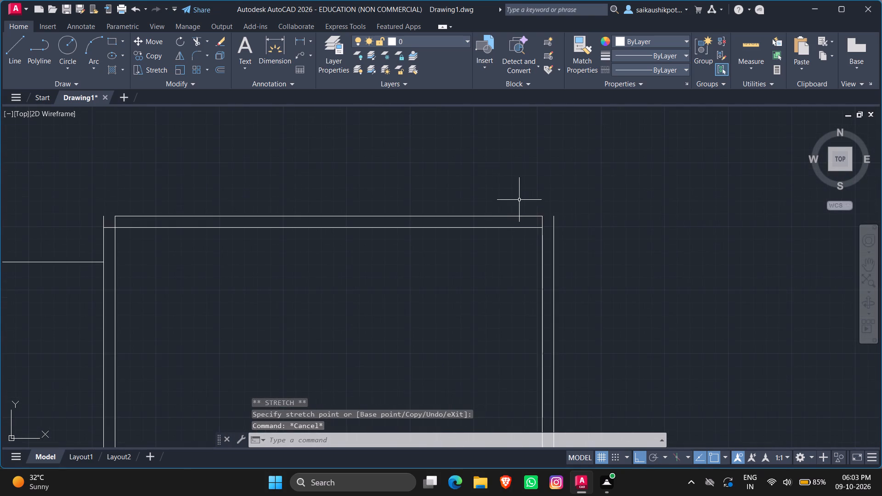
scroll(532, 211, up, 3)
click(519, 294)
click(525, 248)
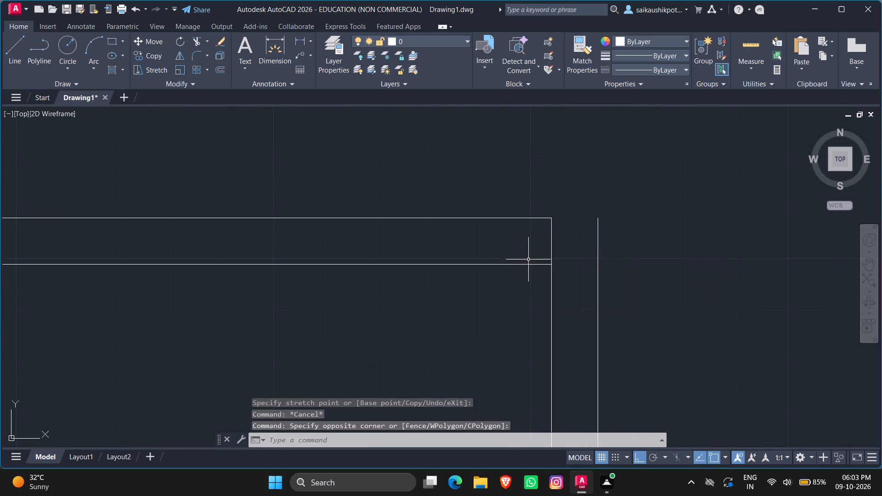
click(528, 259)
click(523, 284)
click(553, 265)
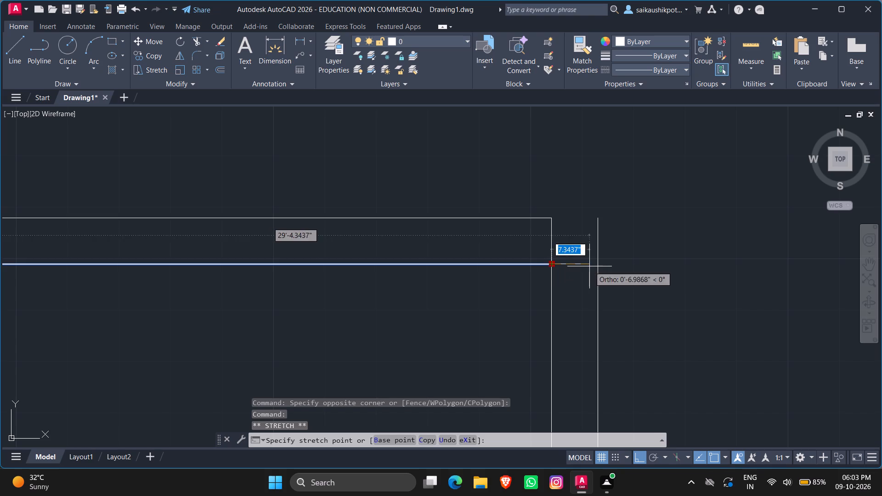
click(599, 267)
key(Escape)
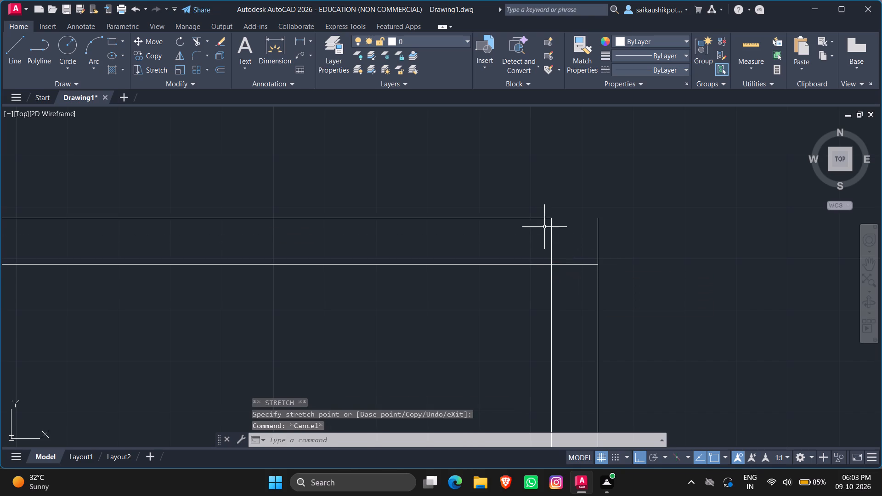
Stretch the right end of the second room's upper top-wall line to the outer right wall line's top end.
click(541, 215)
click(537, 231)
click(551, 218)
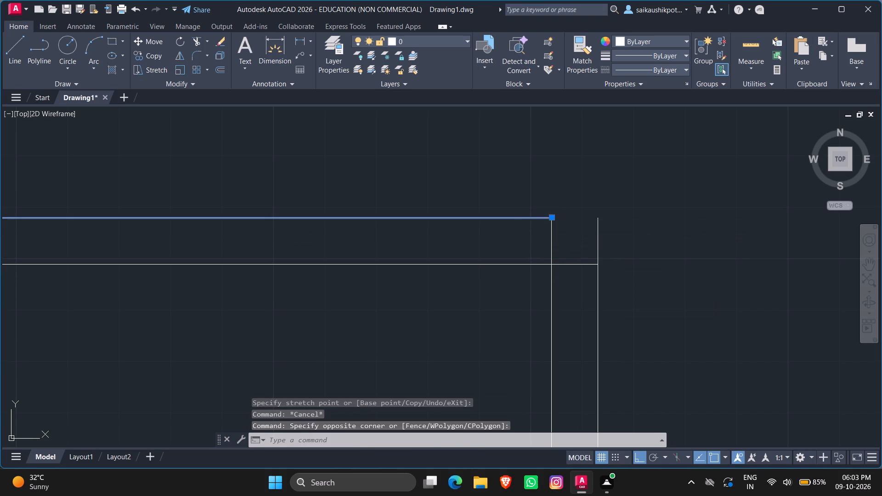
click(598, 218)
key(Escape)
Stretch the left end of the second room's upper top-wall line to the outer left wall line's top end.
scroll(595, 269, down, 4)
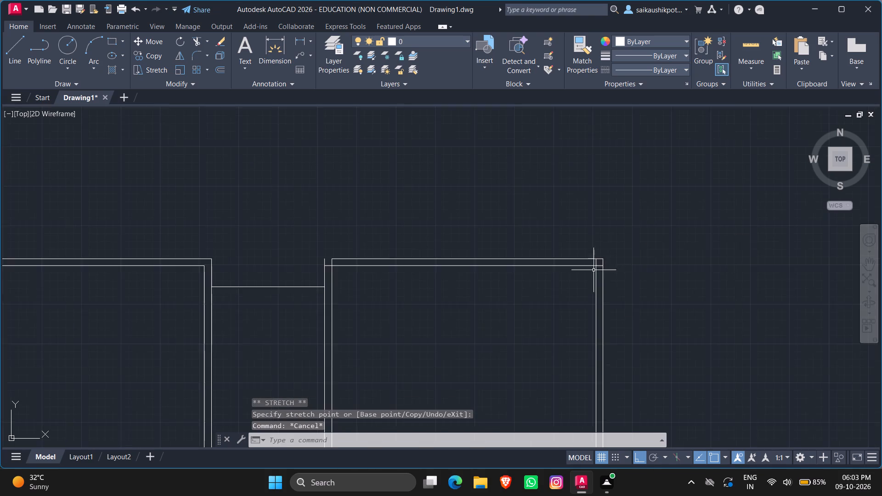
scroll(571, 263, up, 3)
scroll(532, 260, down, 5)
scroll(452, 252, up, 4)
scroll(548, 274, up, 1)
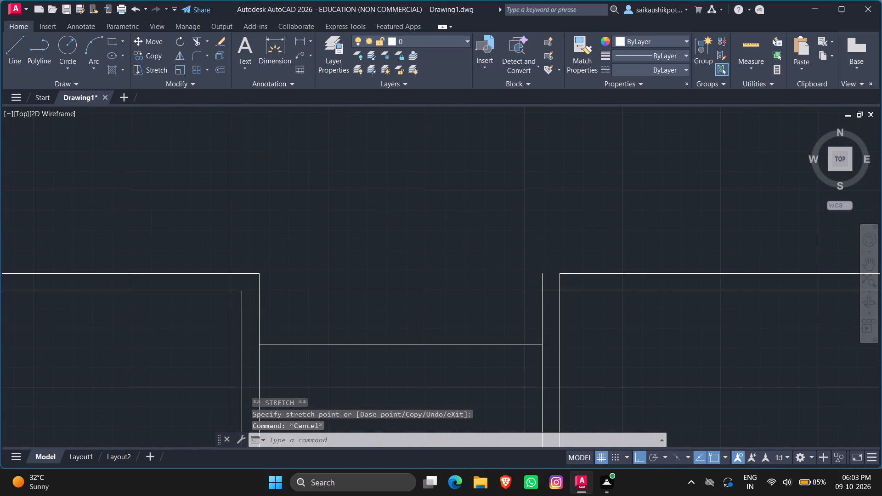
click(576, 273)
click(565, 271)
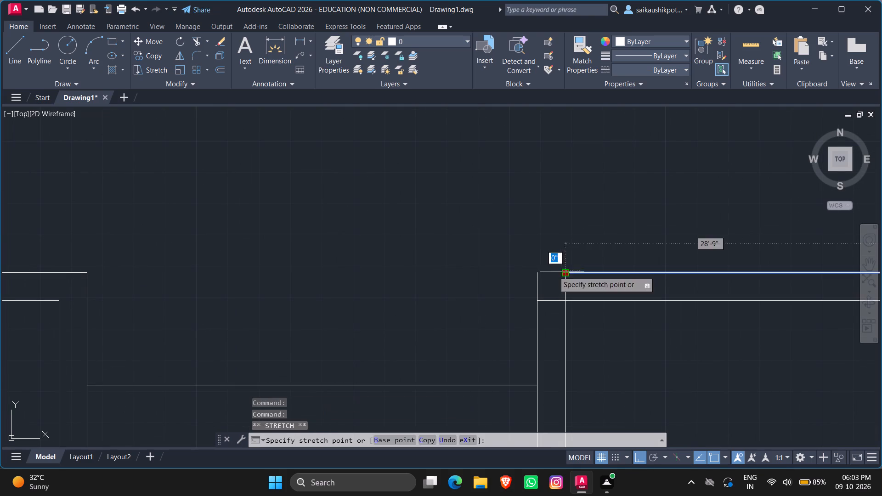
click(537, 271)
key(Escape)
Trim the overlapping inner wall line segments at the second room's top-left corner.
scroll(537, 288, down, 2)
scroll(526, 282, up, 1)
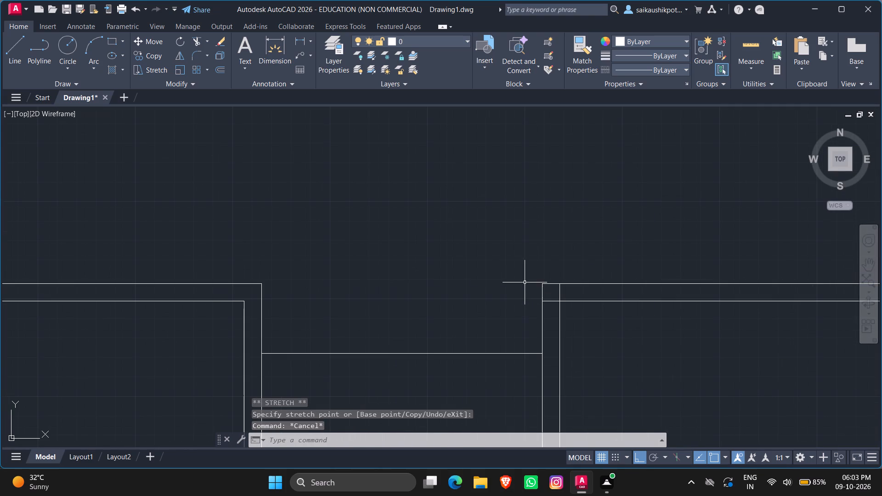
key(Escape)
key(Escape)
key(Escape)
text(TR)
key(Return)
key(Return)
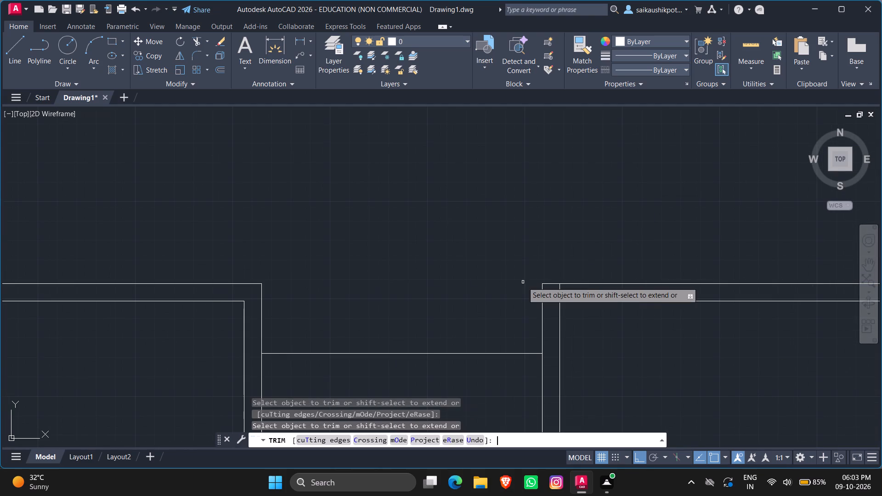
scroll(552, 293, up, 3)
drag(593, 289, 592, 289)
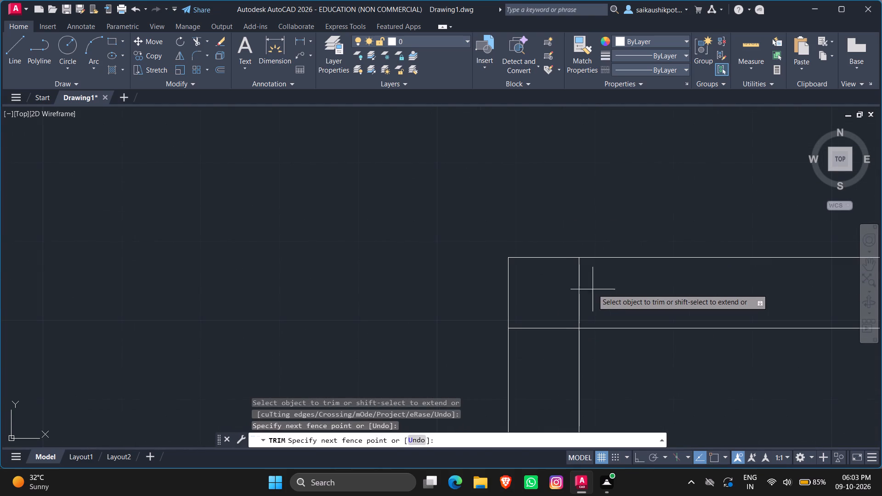
drag(592, 289, 528, 361)
Trim the overlapping inner wall line segments at the second room's top-right corner.
scroll(536, 342, down, 3)
scroll(469, 240, down, 4)
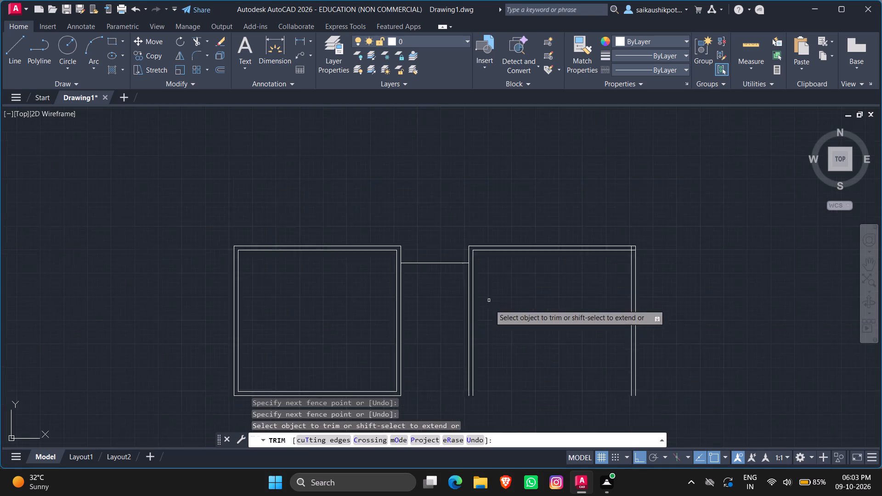
scroll(490, 305, down, 1)
scroll(541, 282, up, 8)
drag(553, 300, 582, 304)
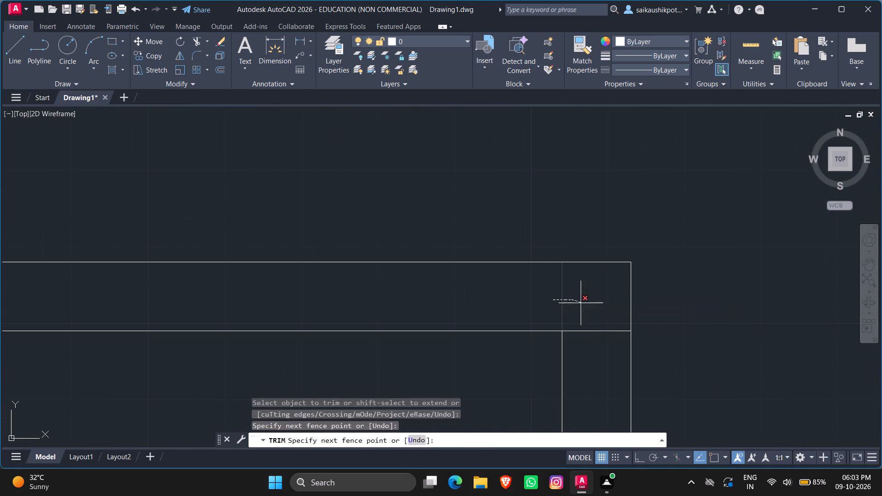
drag(582, 304, 585, 362)
scroll(585, 336, down, 2)
scroll(630, 340, down, 6)
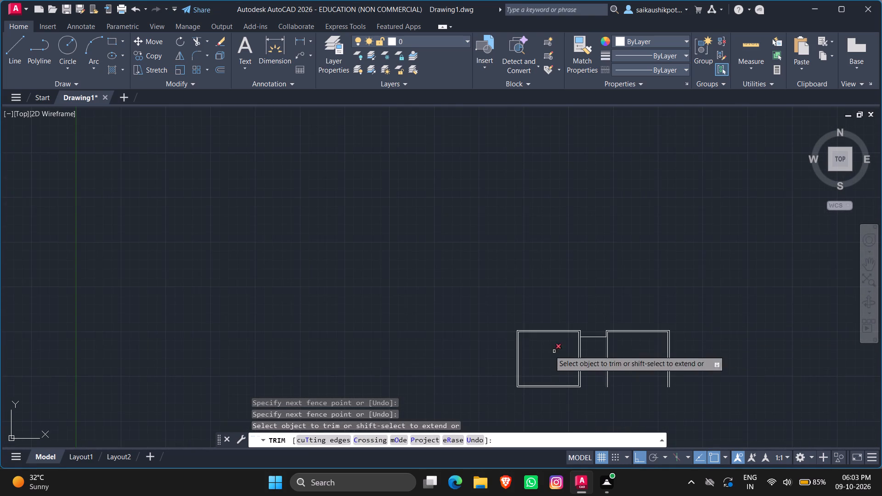
scroll(521, 341, up, 3)
key(Escape)
scroll(526, 272, down, 1)
key(Escape)
key(Escape)
scroll(512, 275, down, 3)
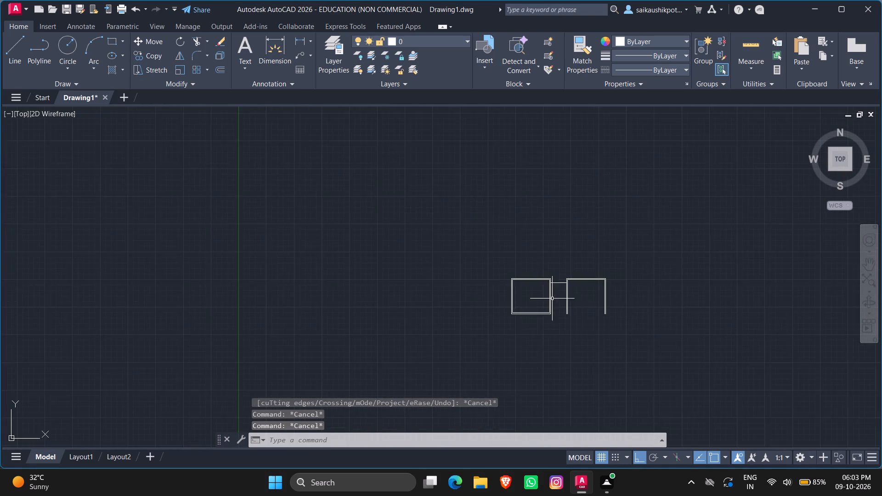
Draw a 29'-6" horizontal line joining the bottom ends of the second room's outer left and right wall lines.
scroll(579, 308, up, 4)
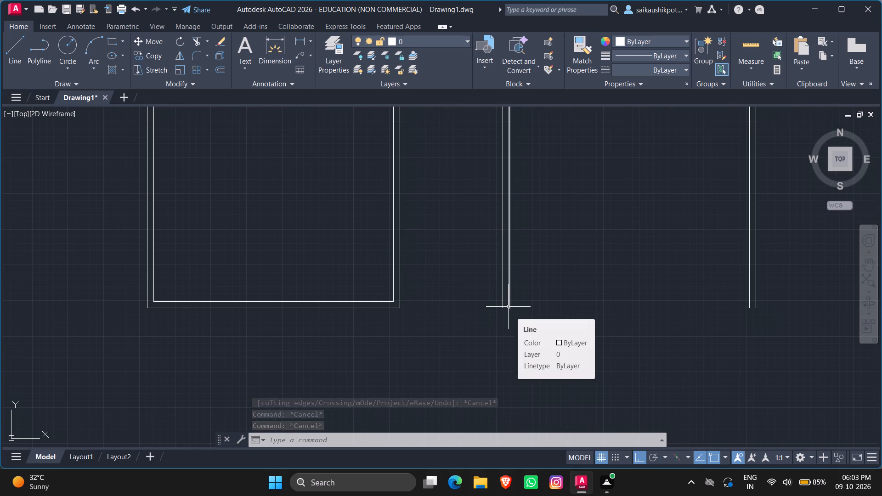
key(l)
key(Return)
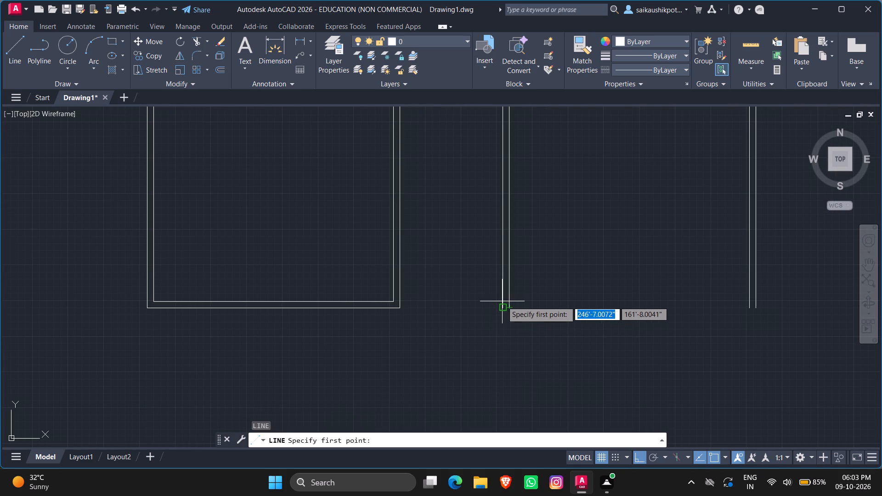
click(505, 307)
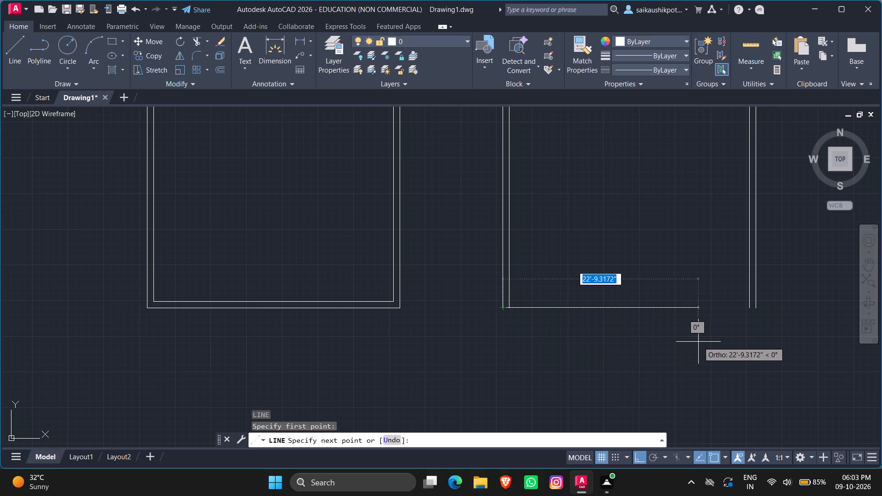
click(756, 307)
key(Escape)
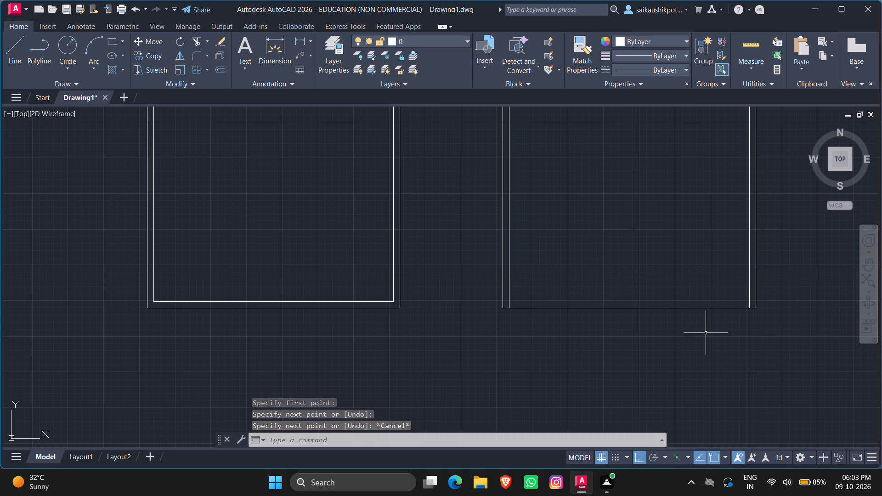
Offset the second room's bottom wall line 9" inward into the room.
key(o)
key(Return)
text(9")
key(Return)
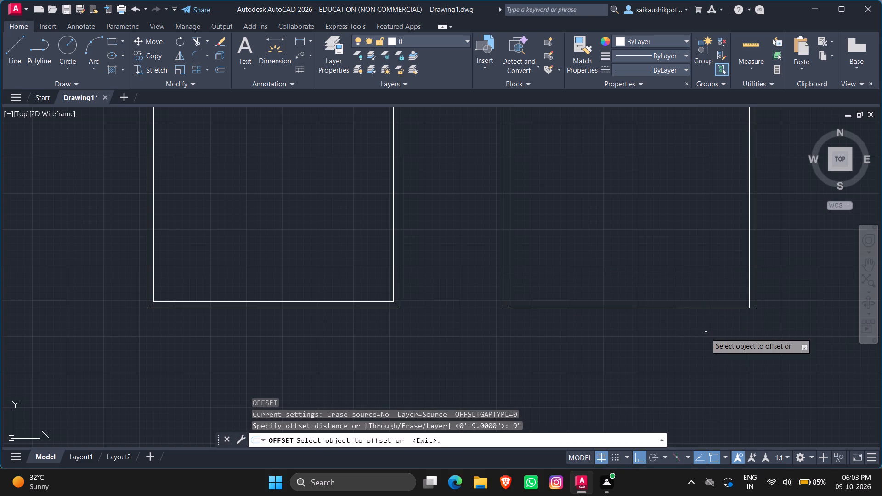
click(687, 309)
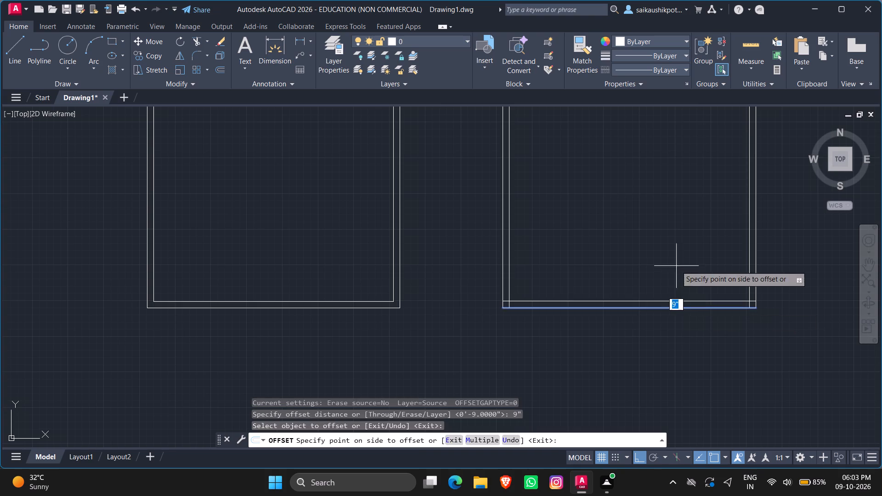
click(674, 264)
key(Escape)
key(Escape)
key(Escape)
Trim the overlapping inner wall line segments at the second room's bottom-left corner.
text(TR)
key(Return)
key(Return)
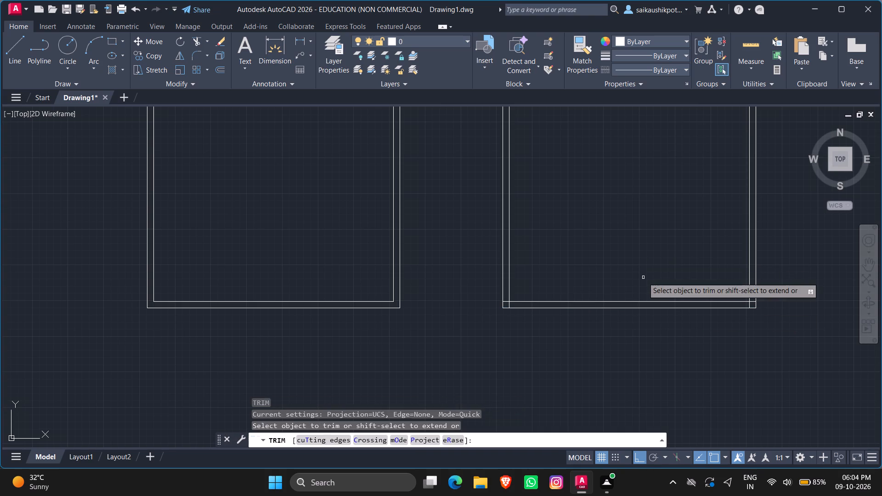
scroll(509, 311, up, 4)
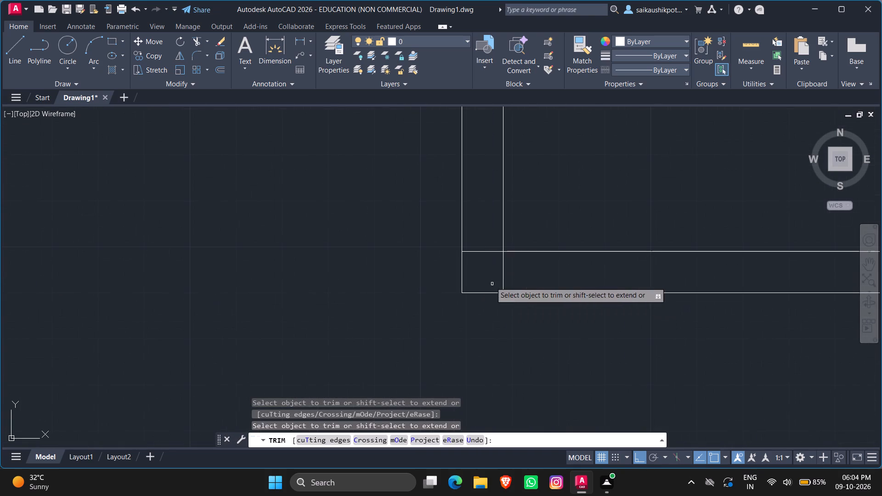
drag(480, 242, 518, 275)
key(Escape)
scroll(512, 316, down, 1)
scroll(447, 343, down, 5)
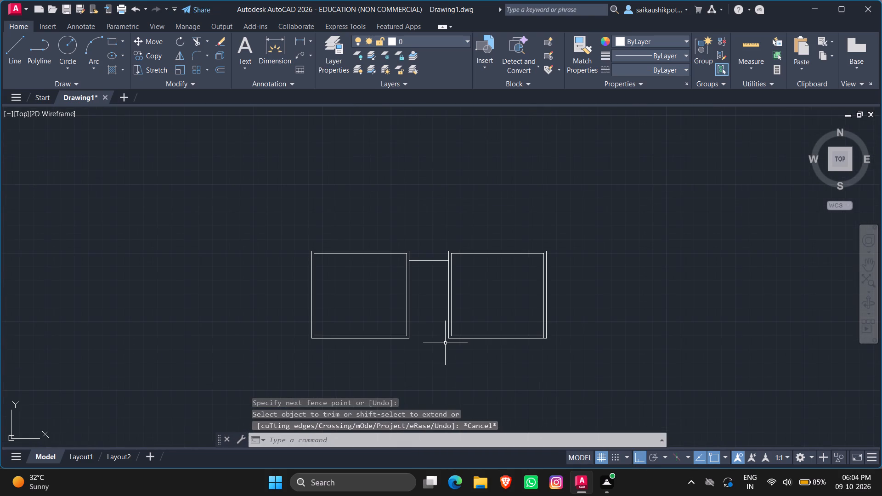
Trim the overlapping inner wall line segments at the second room's bottom-right corner.
text(TR)
key(Return)
key(Return)
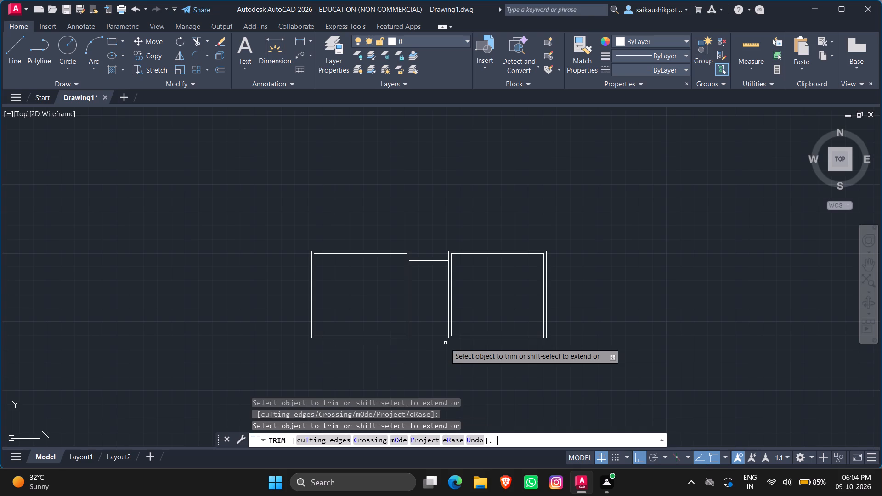
scroll(493, 344, up, 2)
scroll(614, 324, up, 4)
drag(639, 310, 616, 345)
key(Escape)
scroll(620, 346, down, 4)
key(Escape)
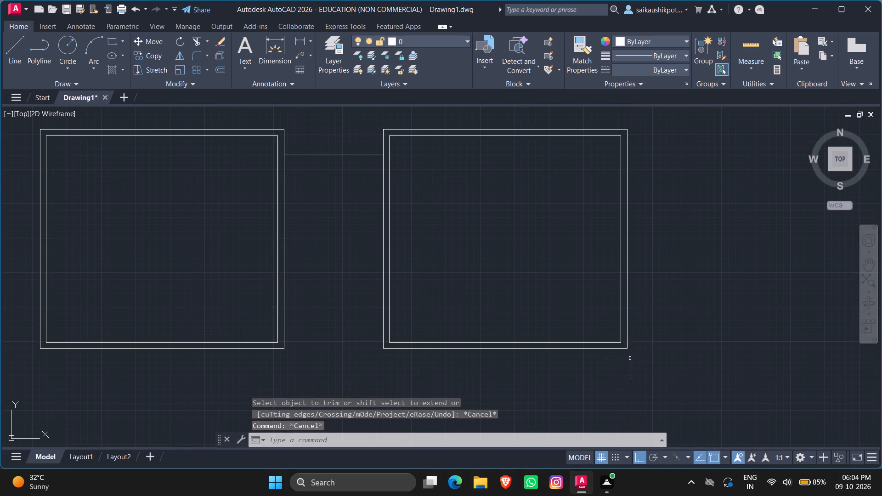
scroll(652, 322, down, 2)
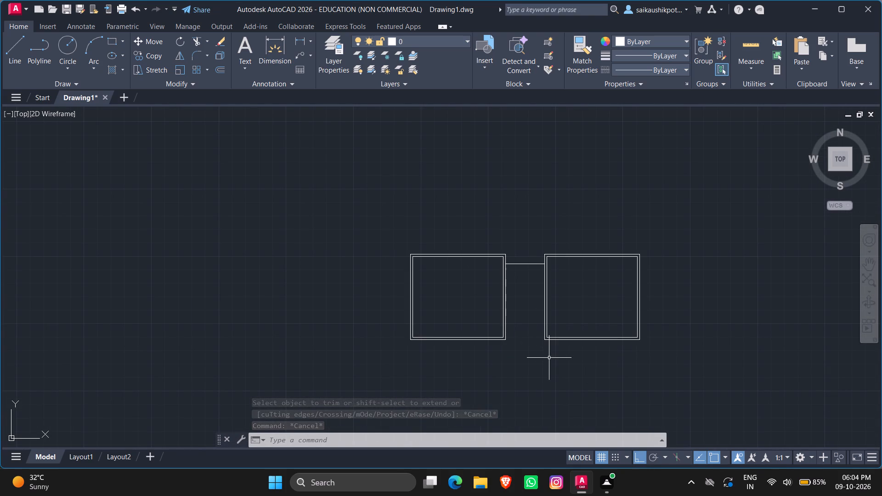
key(Escape)
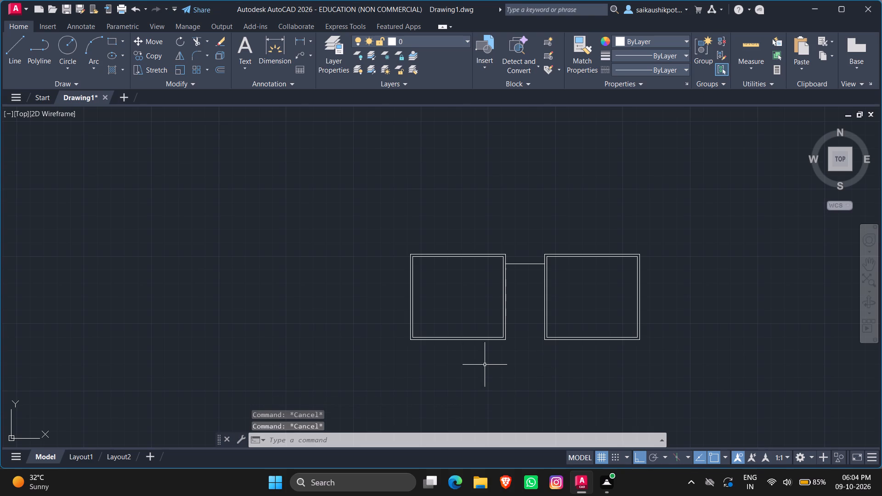
Offset the first room's outer bottom wall line 10' downward.
scroll(506, 338, down, 2)
scroll(495, 378, up, 3)
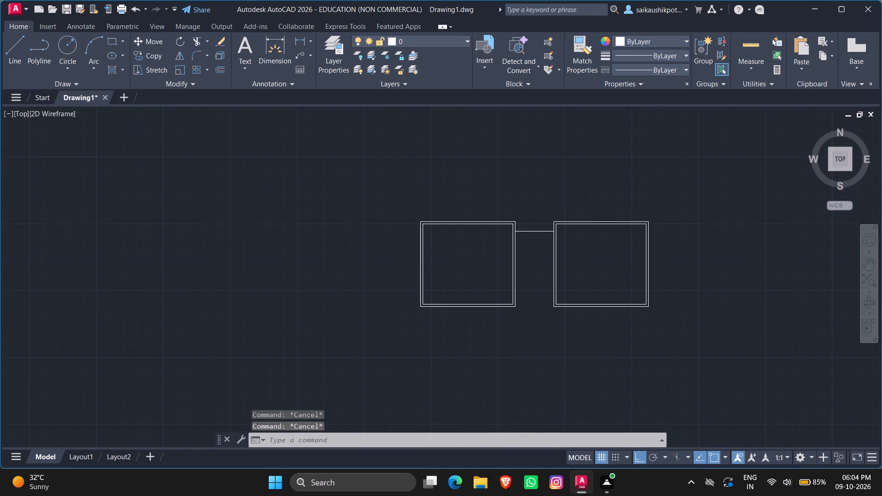
key(o)
key(Return)
text(10')
key(Return)
scroll(519, 271, up, 1)
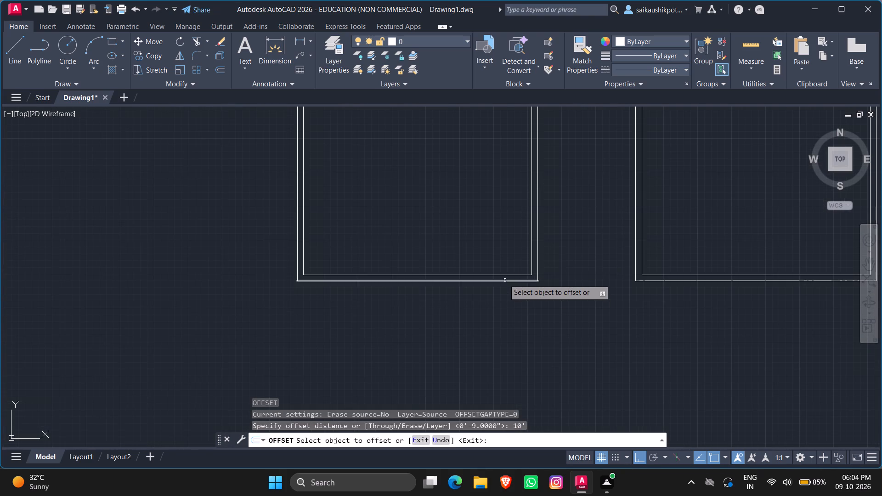
click(496, 280)
click(509, 369)
key(Escape)
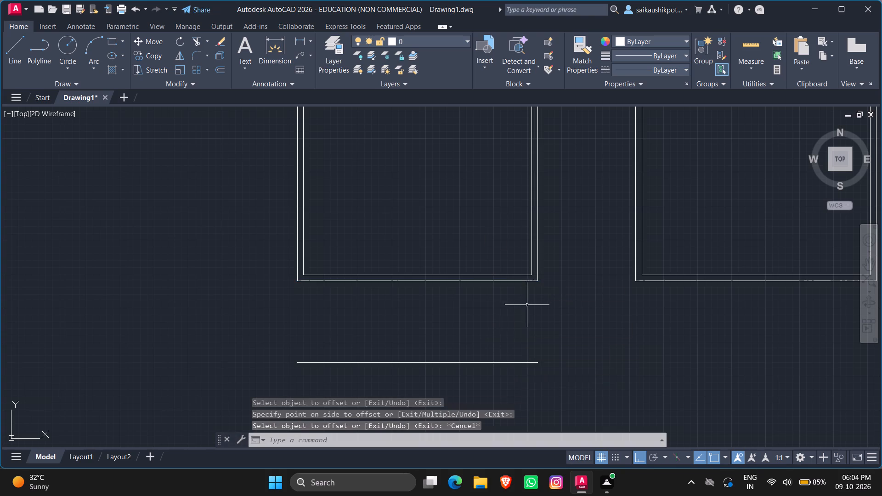
Draw a vertical line from the first room's outer bottom-right corner down to the right end of the offset line below.
scroll(528, 304, down, 3)
scroll(526, 298, up, 1)
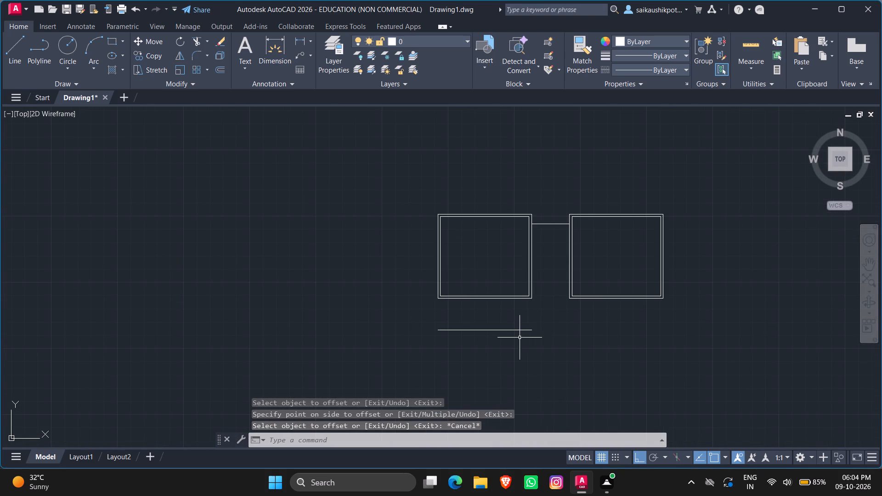
scroll(520, 338, up, 2)
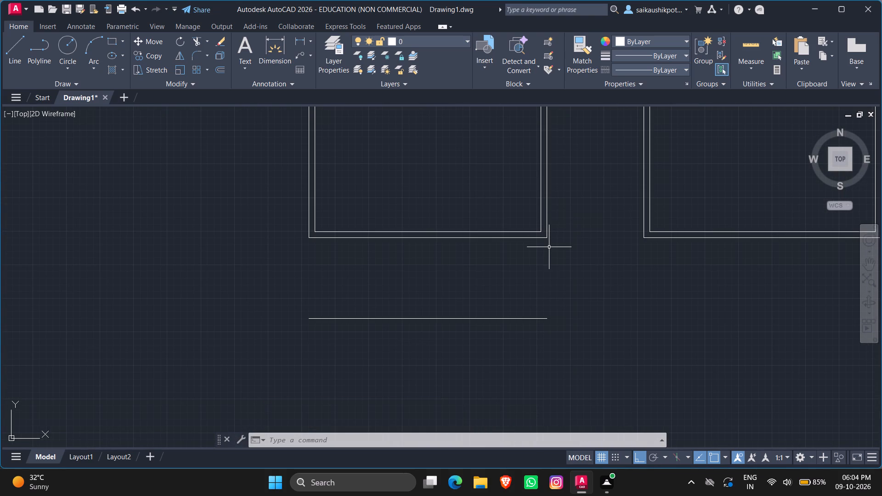
key(l)
key(Return)
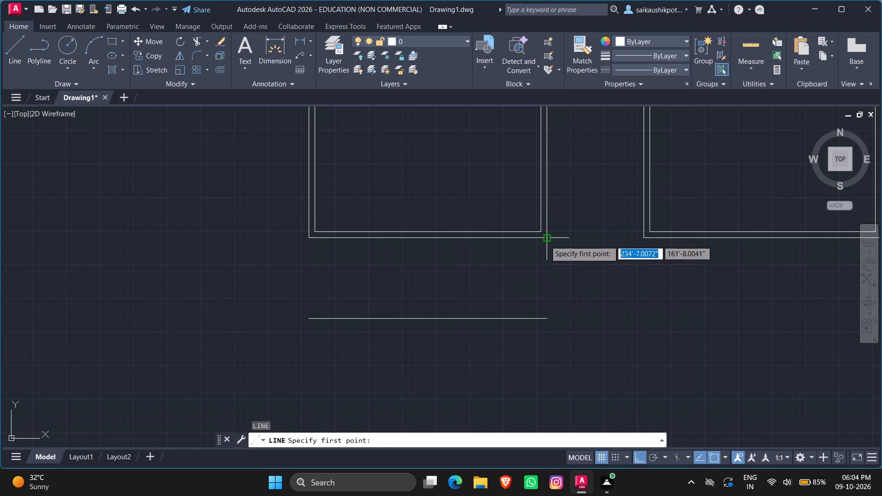
click(545, 241)
click(550, 316)
key(Escape)
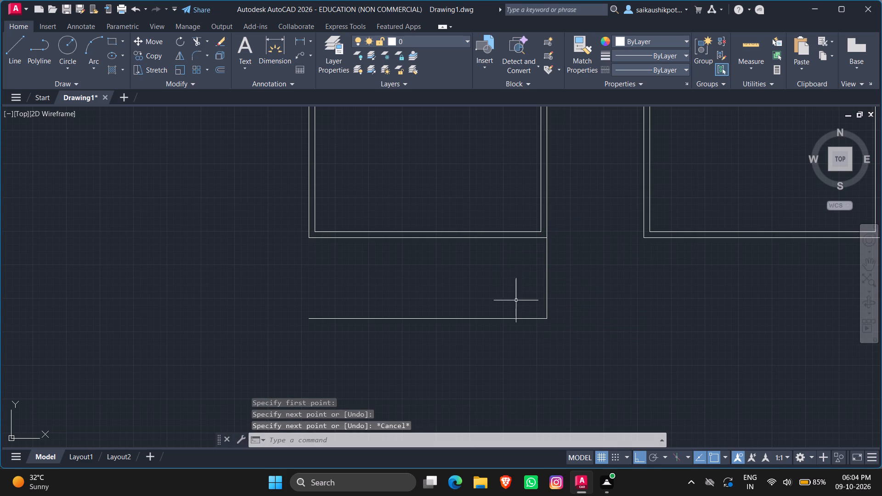
key(Escape)
key(Escape)
key(Escape)
key(Escape)
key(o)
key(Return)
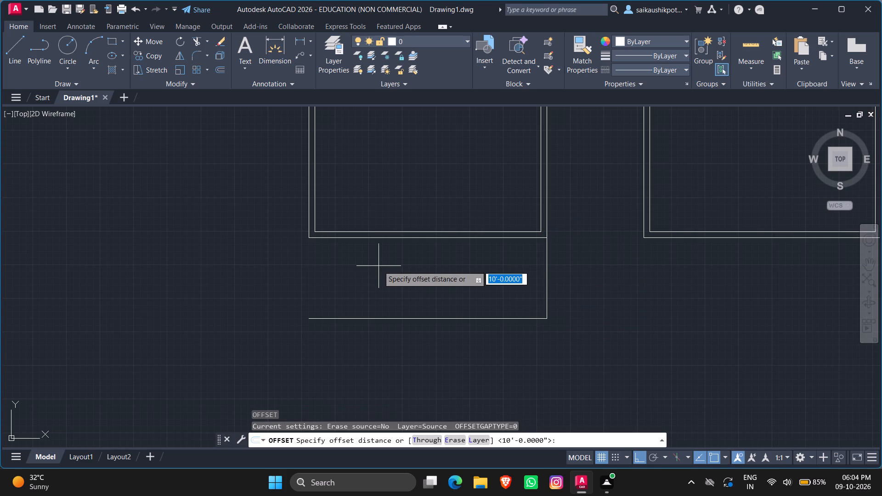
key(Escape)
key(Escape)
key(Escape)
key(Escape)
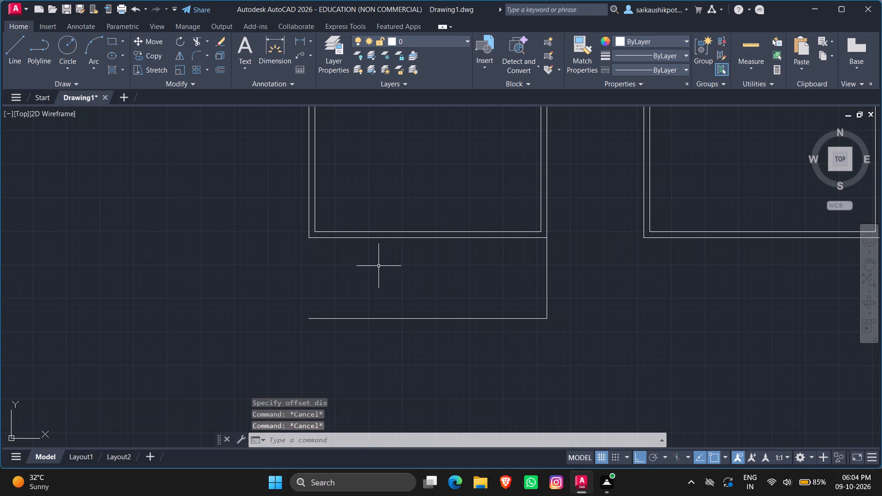
Offset the new vertical line below the first room 9" to the left.
key(o)
key(Return)
text(9")
key(Return)
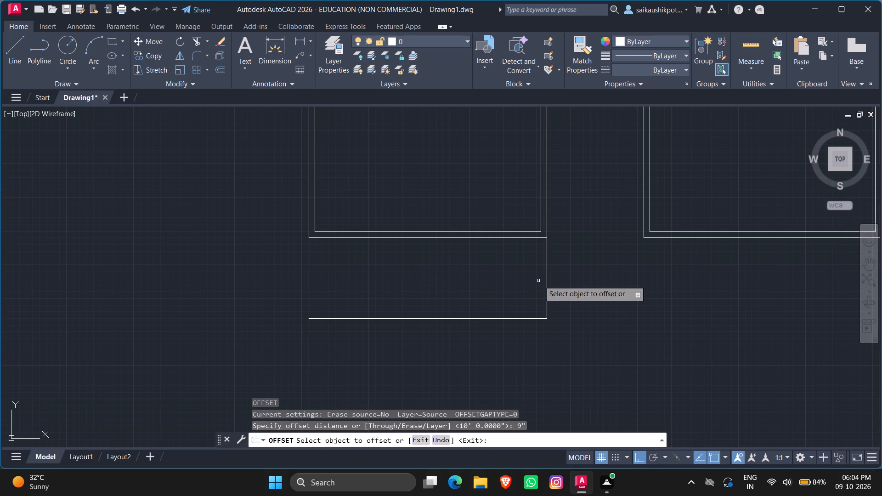
click(546, 279)
click(520, 282)
key(Escape)
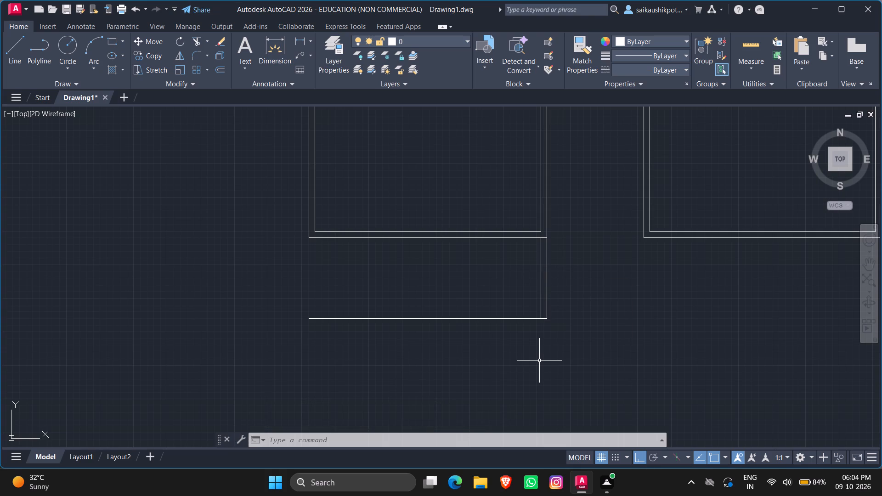
key(Escape)
key(Escape)
key(Escape)
Offset the horizontal line below the first room 9" downward.
key(o)
key(Return)
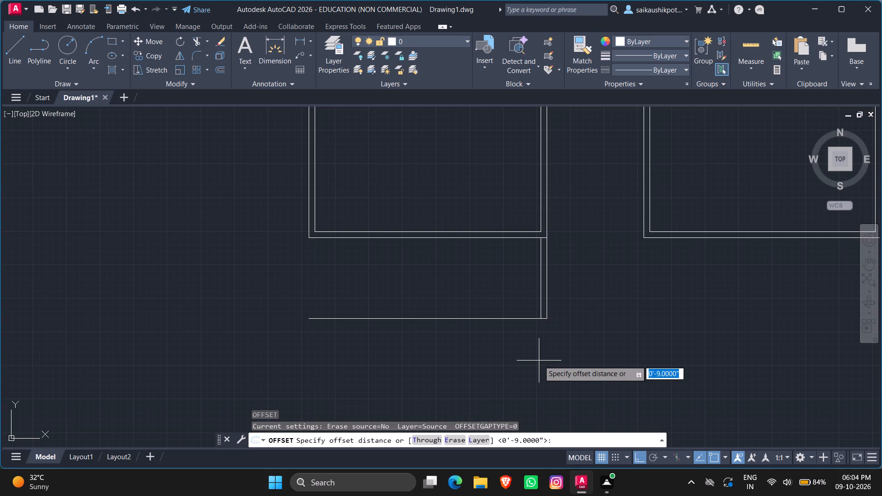
text(9")
key(Return)
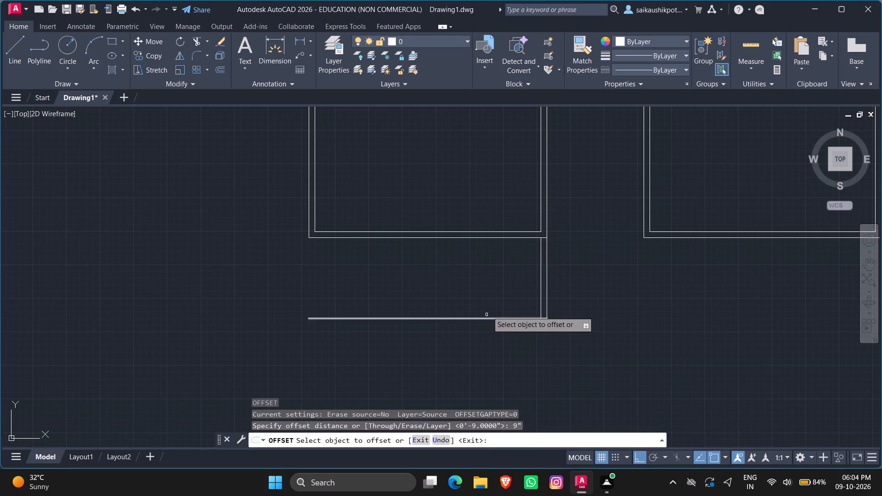
click(485, 318)
click(506, 363)
key(Escape)
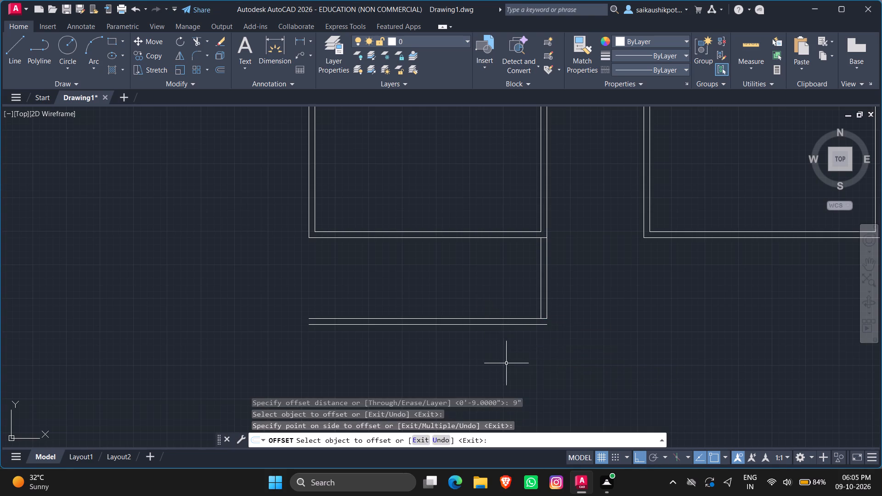
key(Escape)
key(Escape)
Stretch the lower end of the outer vertical line to the right end of the lowest horizontal line.
scroll(539, 327, up, 2)
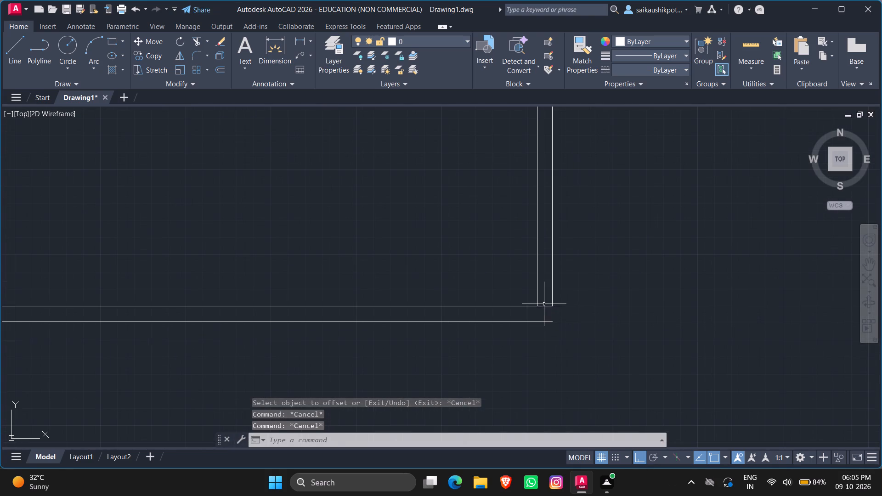
click(553, 298)
click(553, 304)
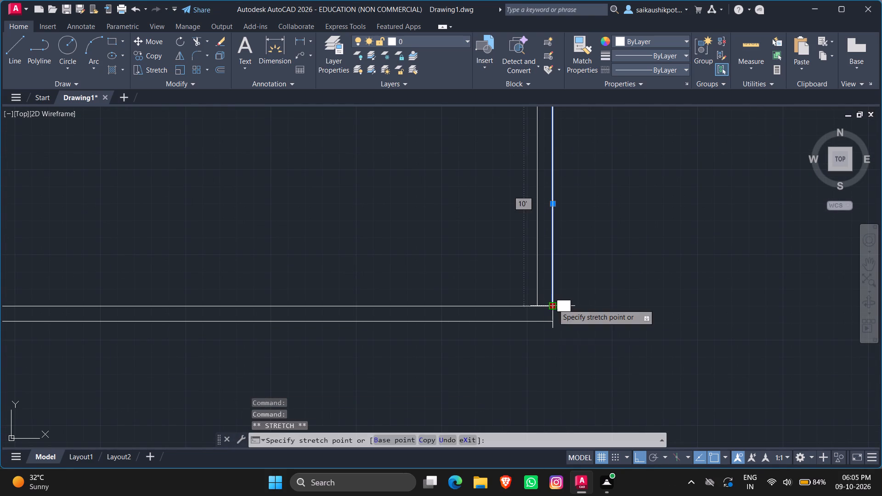
click(550, 323)
key(Escape)
scroll(567, 336, down, 2)
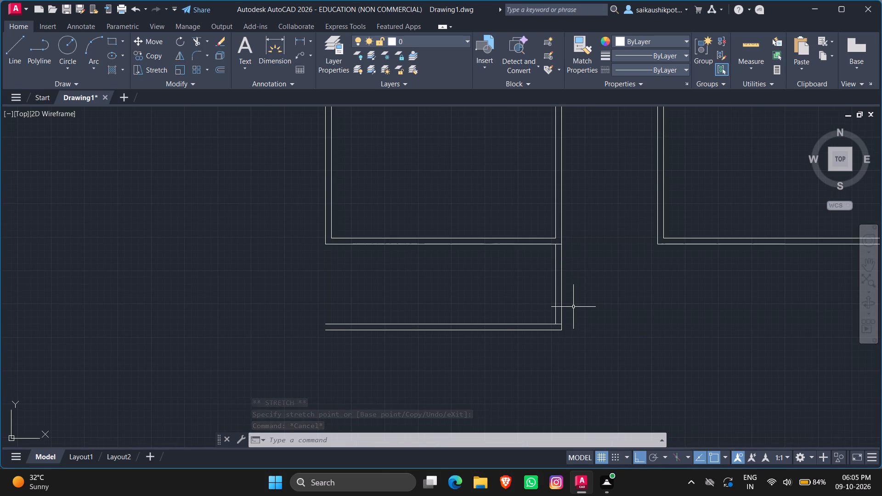
Trim the upper horizontal line's overhang past the inner vertical line at the lower space's bottom-right corner.
text(TR)
key(Return)
key(Return)
scroll(563, 328, up, 4)
click(522, 305)
click(521, 342)
scroll(525, 330, down, 2)
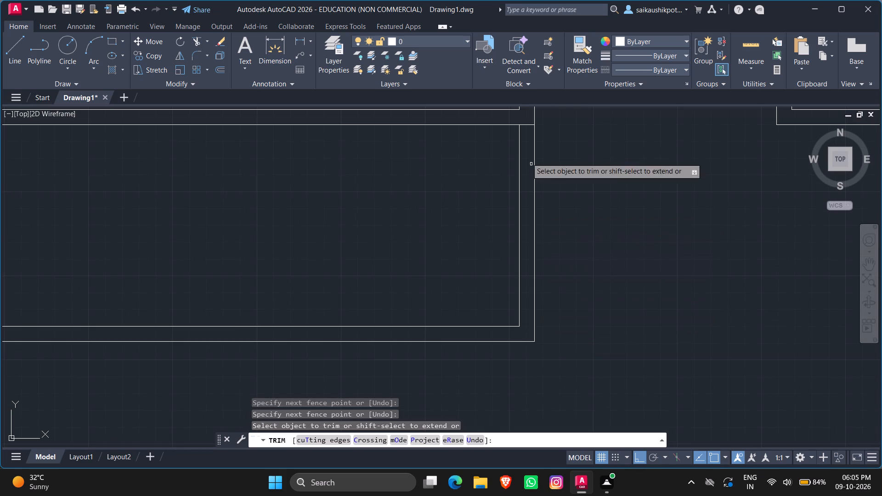
Trim the first room's outer bottom wall line between the lower space's two right-hand wall lines.
scroll(524, 201, down, 2)
scroll(524, 185, up, 5)
drag(552, 245, 549, 280)
scroll(549, 280, down, 7)
key(Escape)
key(Escape)
key(Escape)
key(Escape)
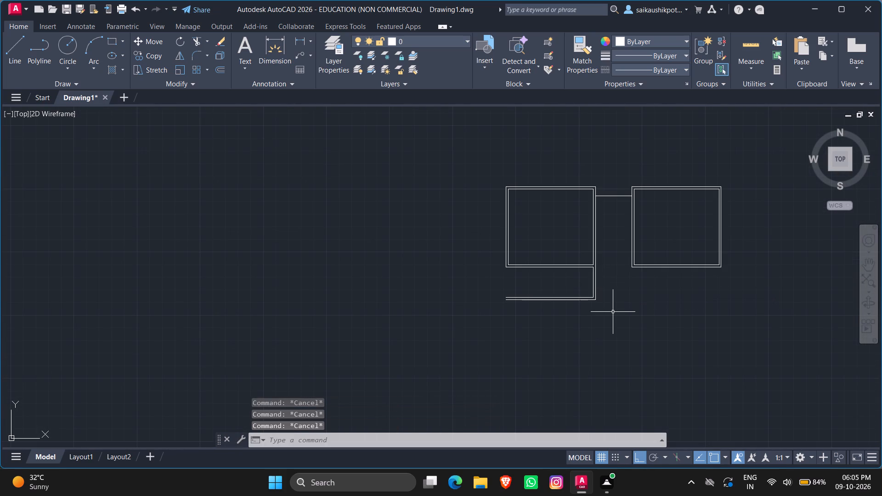
key(Escape)
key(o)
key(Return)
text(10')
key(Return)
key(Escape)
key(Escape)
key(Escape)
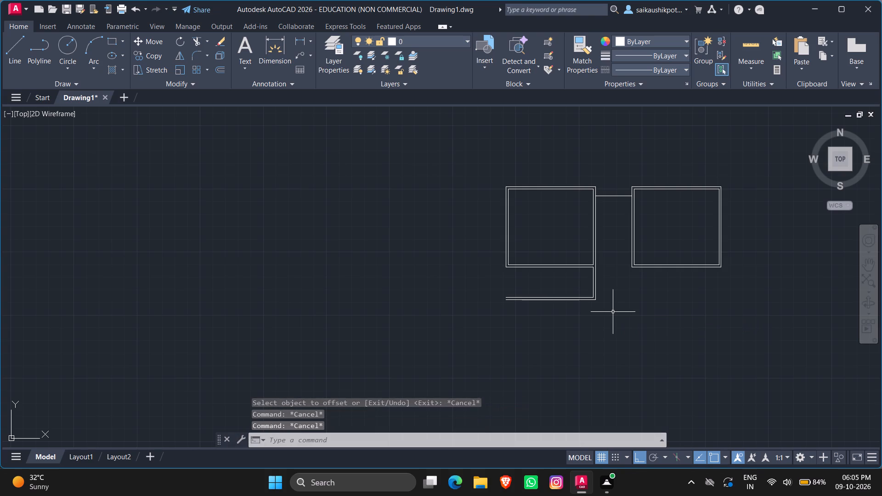
Offset the inner right wall line of the space below the first room 12' to the left.
key(o)
key(Return)
text(11)
key(BackSpace)
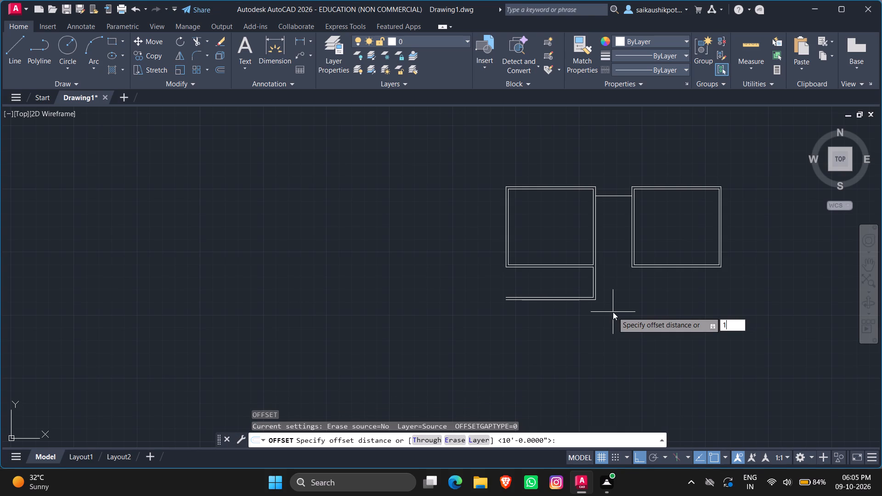
text(2')
key(Return)
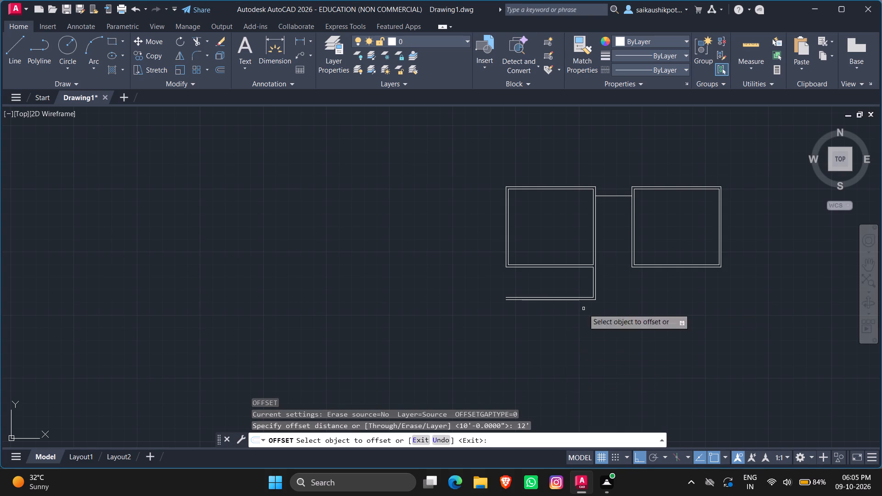
scroll(582, 269, up, 4)
click(641, 323)
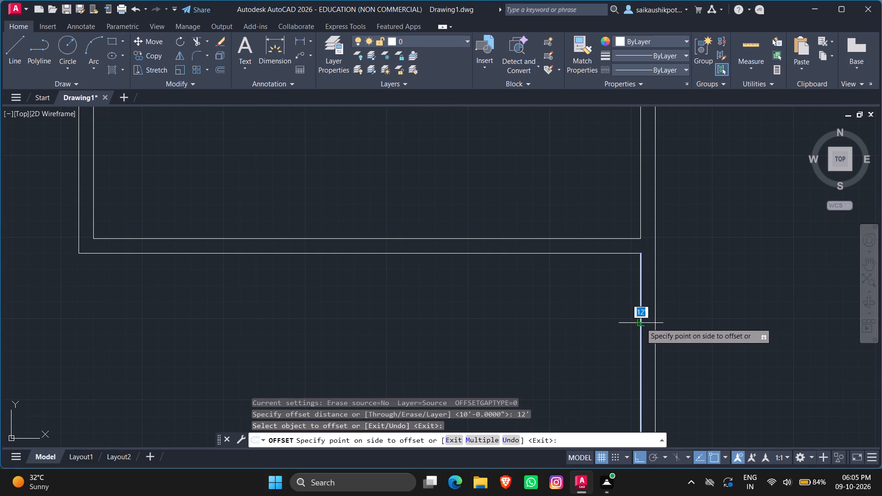
scroll(543, 328, down, 2)
click(532, 331)
key(Escape)
key(Escape)
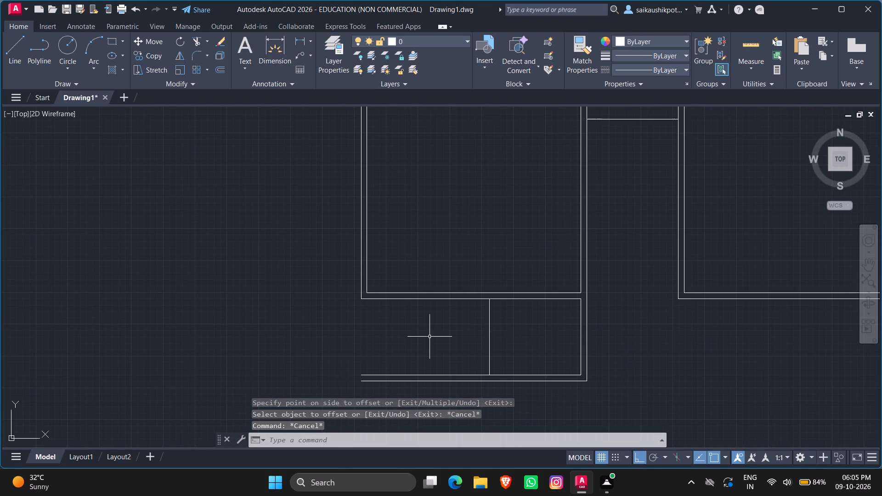
Offset the vertical partition line in the space below the first room 9" to the left.
key(o)
key(Return)
key(9)
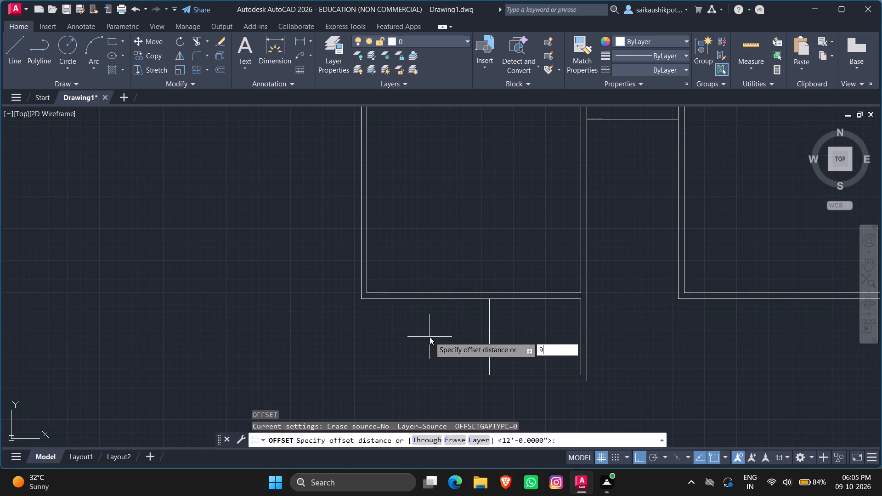
key(shift+quotedbl)
key(Return)
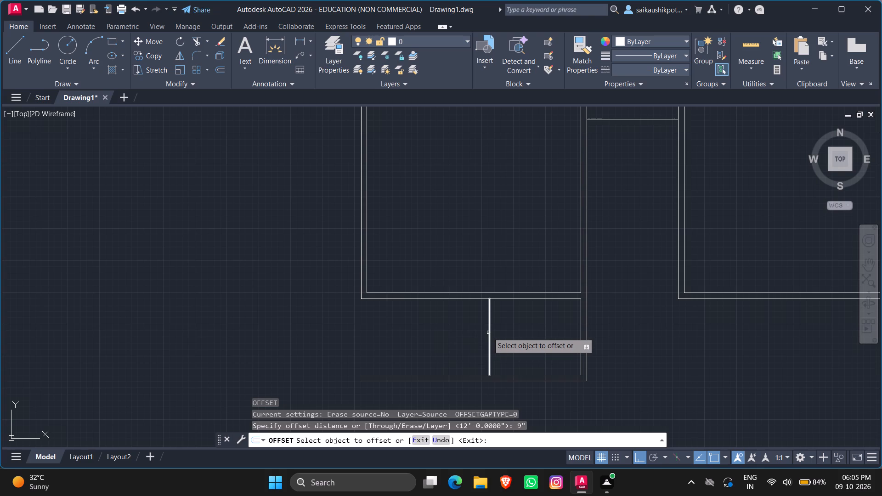
click(490, 334)
click(455, 336)
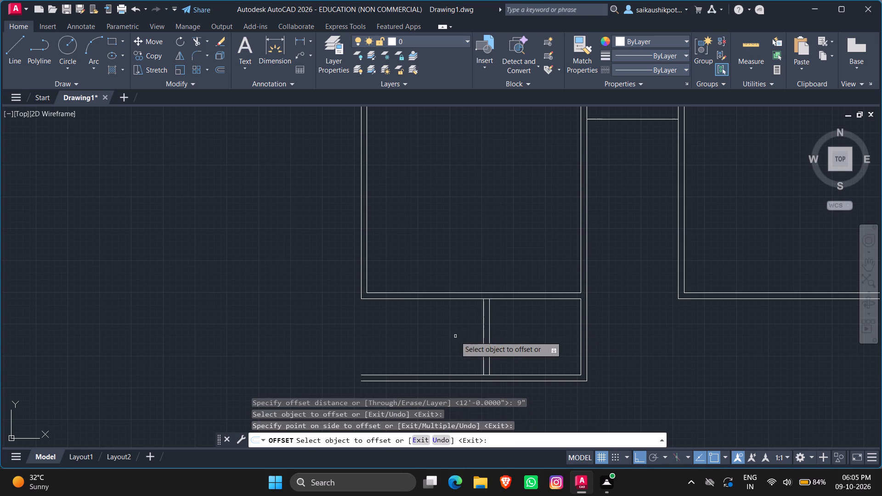
key(Escape)
key(Escape)
key(Escape)
Draw a vertical line from the first room's outer bottom-left corner down to the left end of the lower space's inner bottom line.
scroll(475, 344, down, 1)
scroll(465, 390, up, 2)
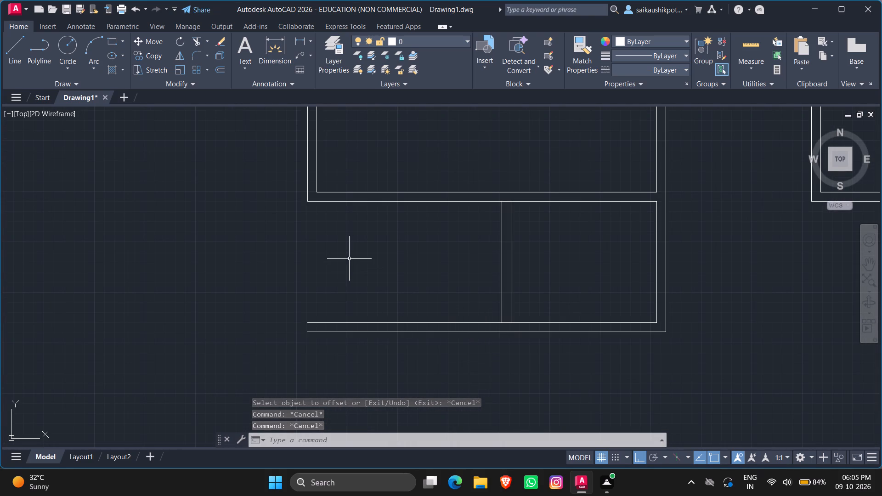
key(l)
key(Return)
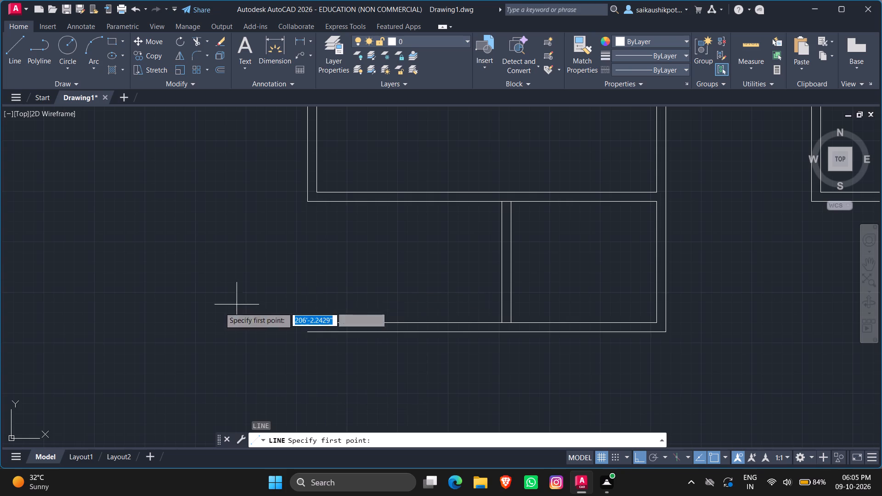
click(310, 201)
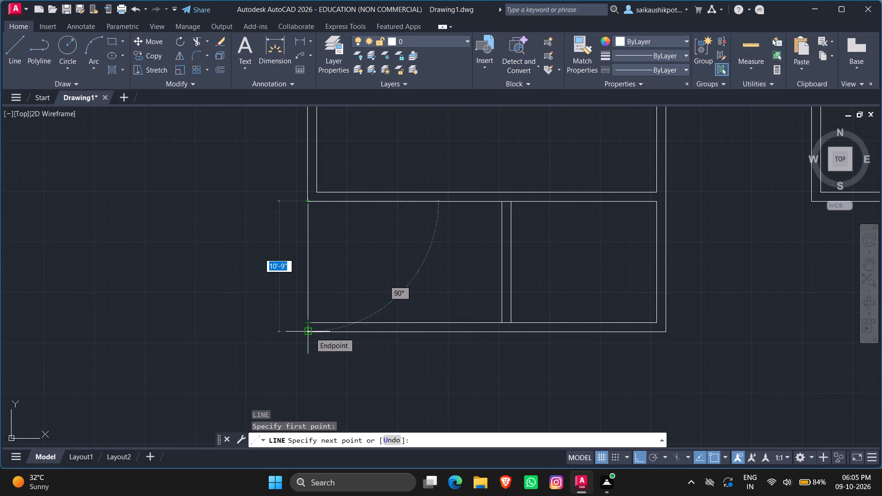
click(310, 324)
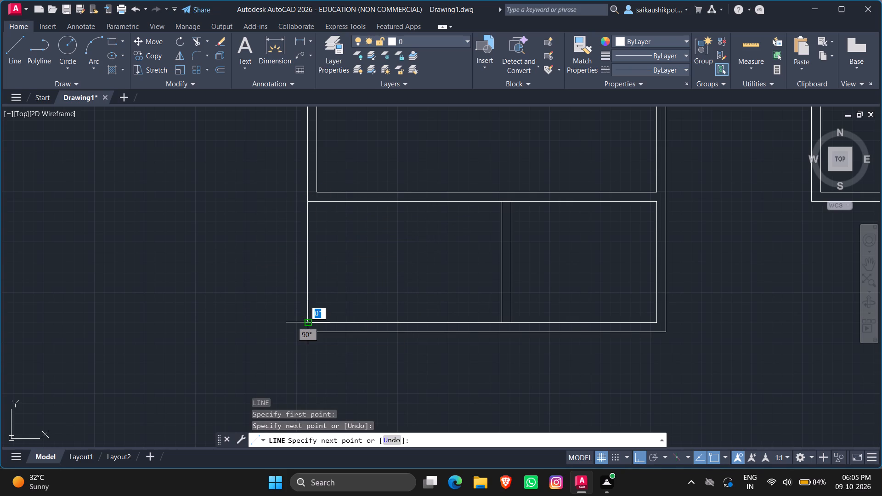
key(Escape)
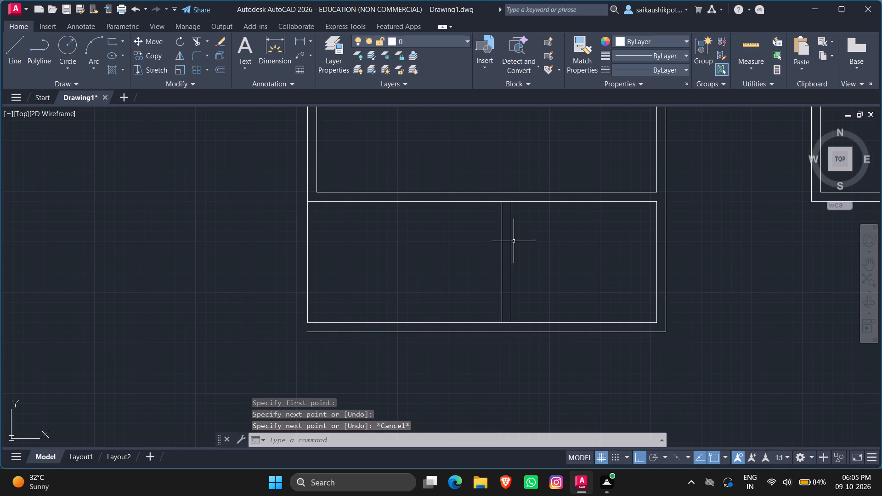
Trim the lower space's top and inner bottom wall lines between the two partition lines.
text(TR)
key(Return)
key(Return)
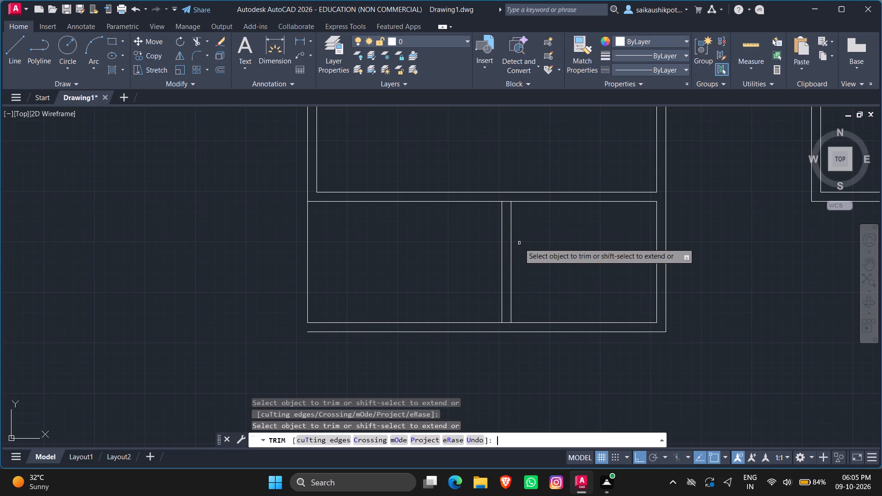
scroll(511, 205, up, 2)
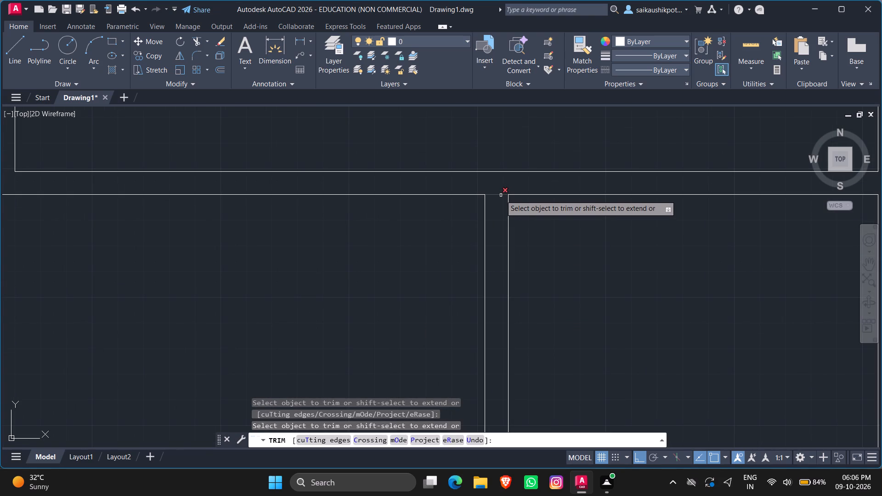
click(501, 195)
scroll(512, 176, down, 3)
scroll(503, 257, up, 2)
click(519, 250)
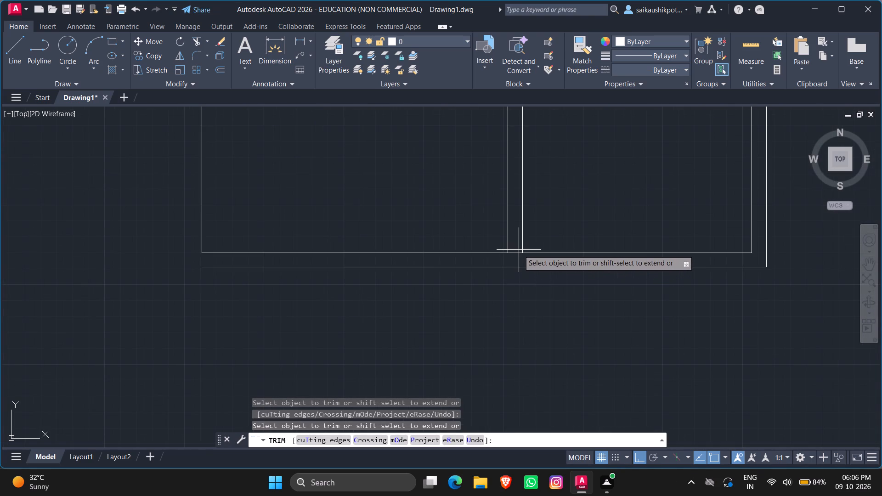
click(517, 256)
key(Escape)
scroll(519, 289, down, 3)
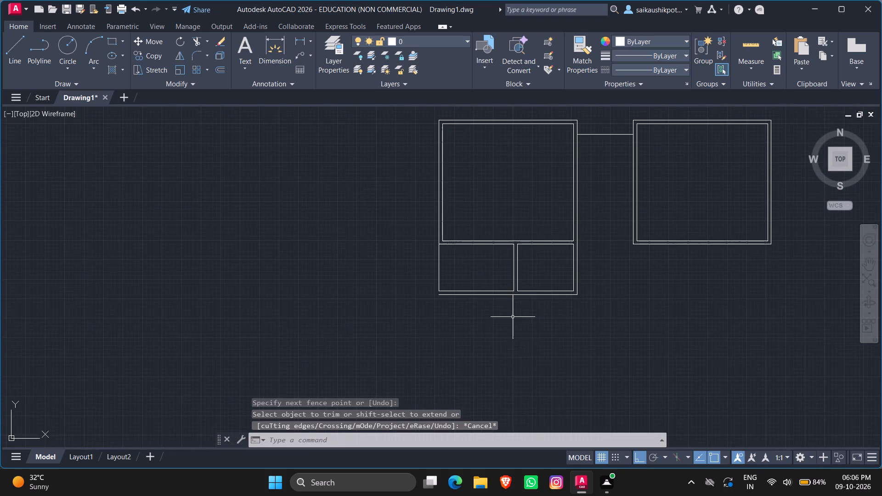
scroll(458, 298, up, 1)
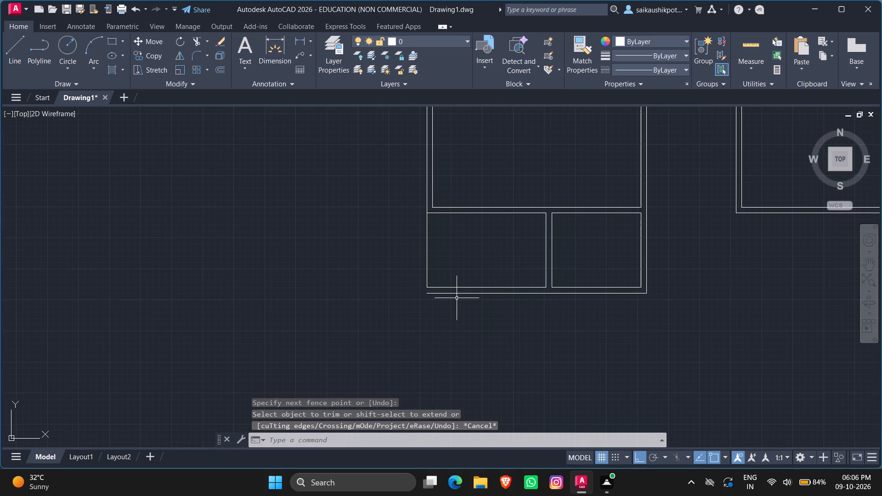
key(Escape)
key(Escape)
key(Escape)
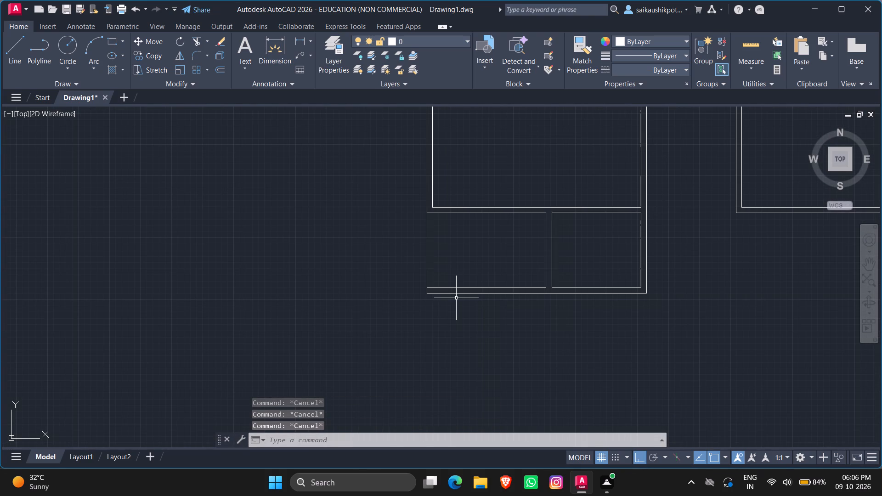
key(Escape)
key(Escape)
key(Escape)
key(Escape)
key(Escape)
Offset all four sides of the lower-right compartment 6" inward.
scroll(551, 248, up, 1)
click(551, 248)
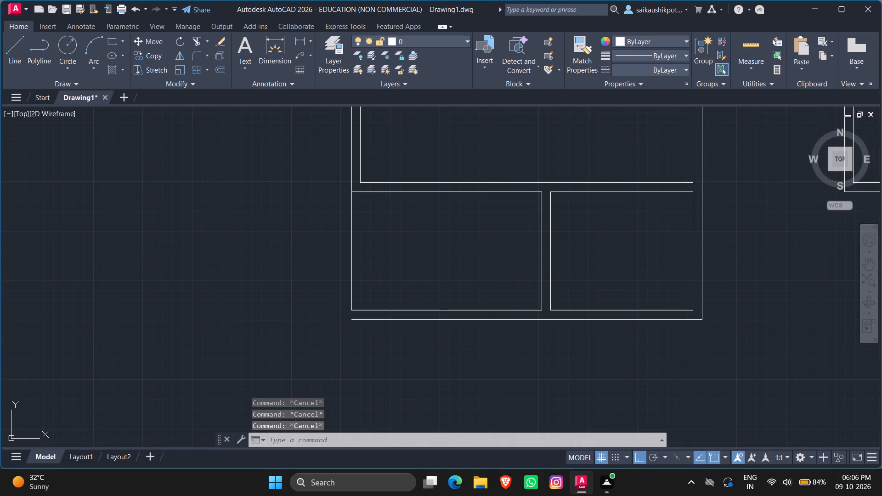
key(Escape)
key(o)
key(Return)
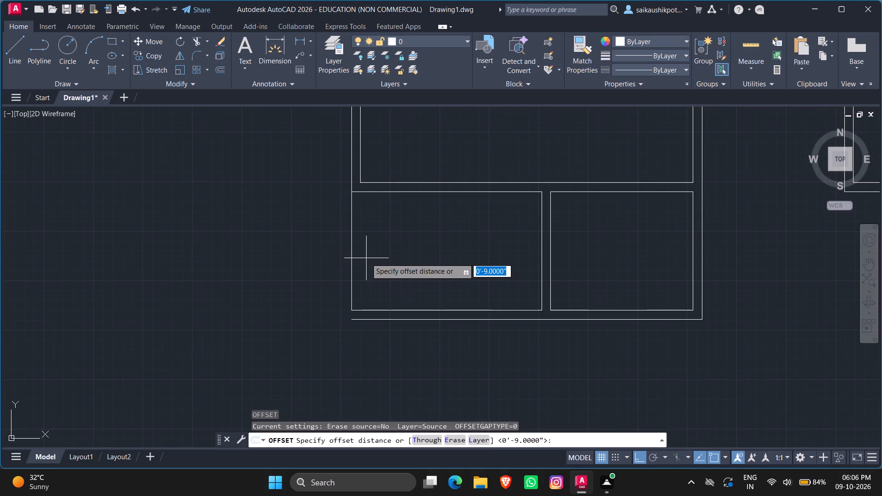
key(6)
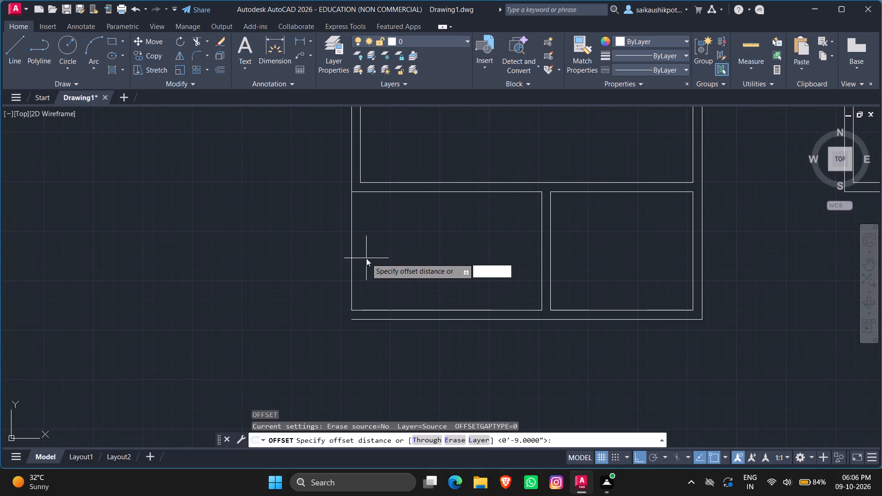
key(shift+quotedbl)
key(Return)
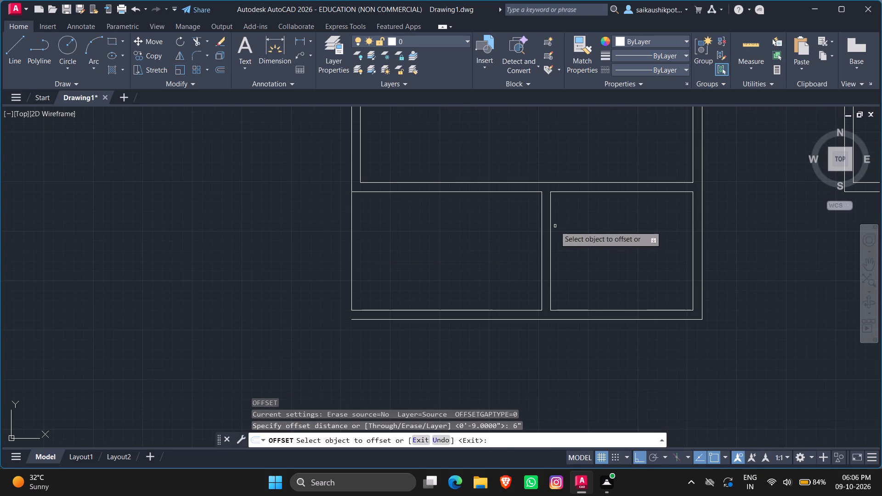
click(551, 223)
click(575, 242)
click(587, 191)
click(587, 219)
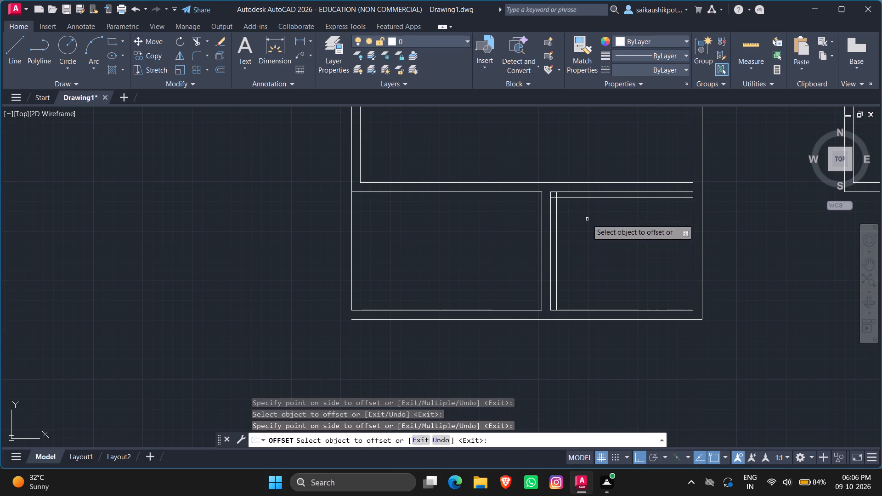
click(597, 312)
click(599, 275)
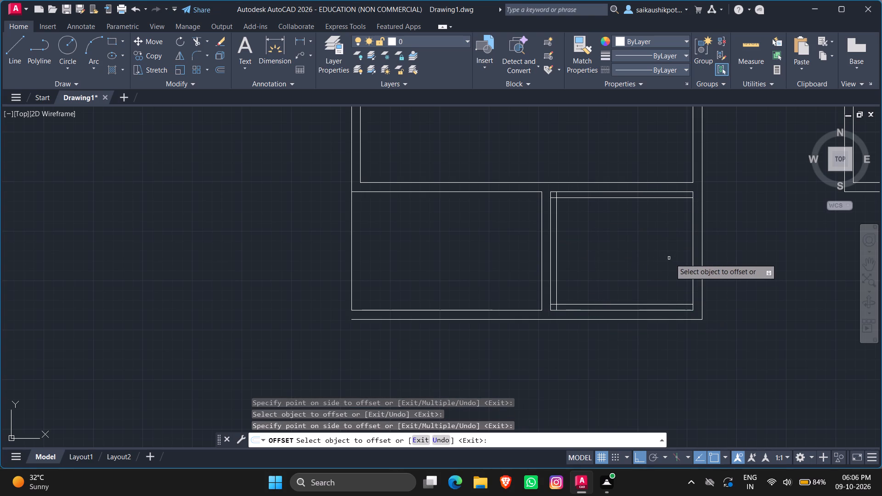
click(692, 271)
click(661, 271)
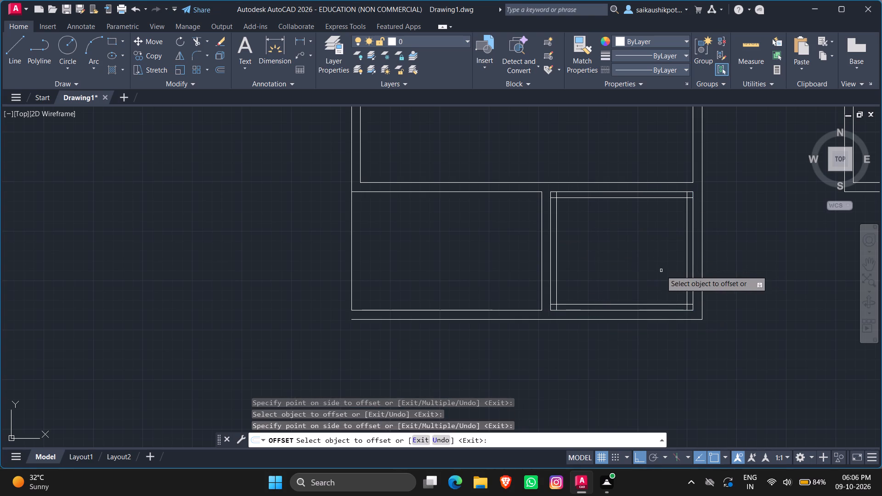
key(Escape)
key(Escape)
key(Escape)
Trim the overlapping ends of the inward offset lines at the lower-right compartment's two bottom corners.
text(TR)
key(Return)
key(Return)
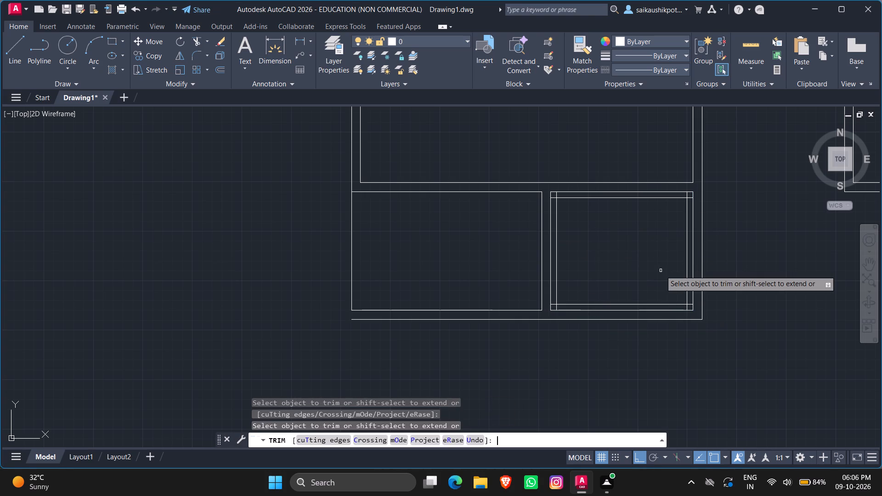
scroll(526, 314, up, 5)
drag(578, 270, 576, 304)
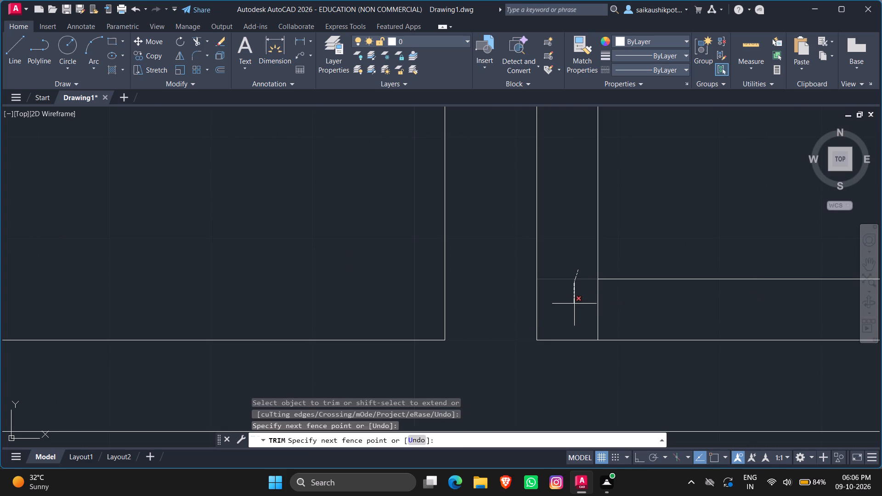
drag(576, 304, 615, 310)
scroll(553, 350, down, 6)
scroll(671, 328, up, 2)
scroll(734, 328, up, 5)
drag(710, 264, 503, 396)
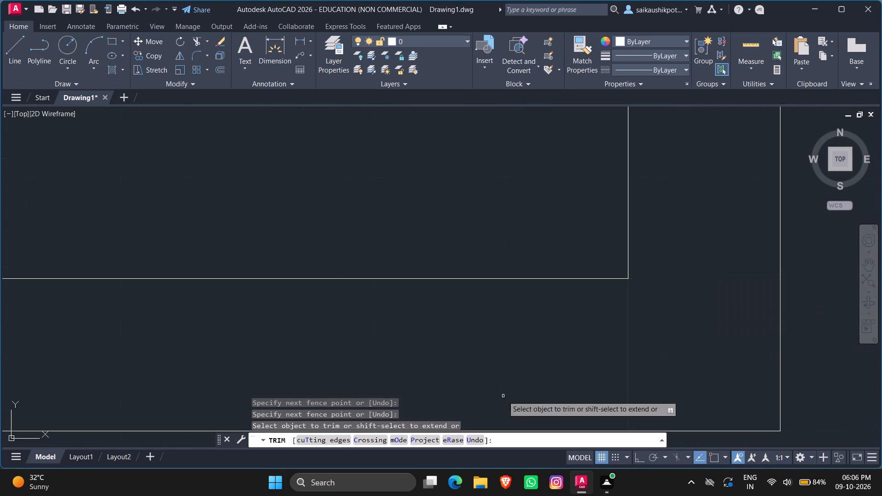
scroll(554, 382, up, 1)
scroll(577, 375, down, 6)
scroll(622, 378, down, 4)
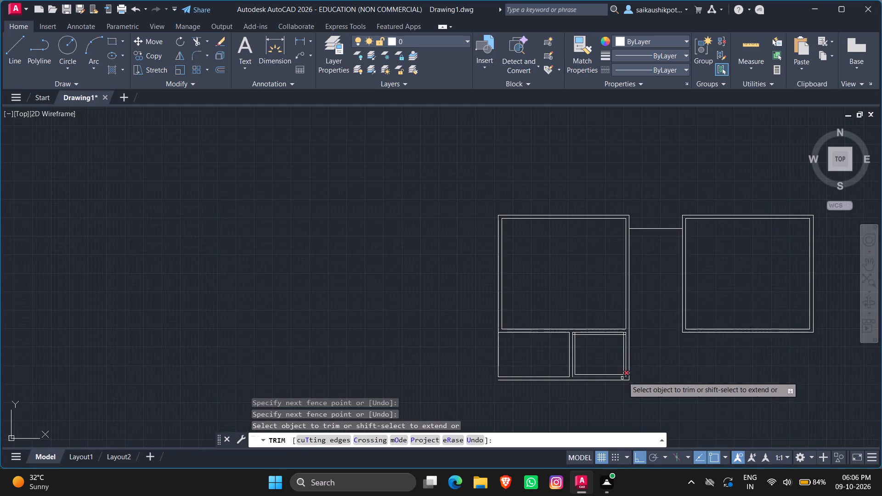
Trim the overlapping ends of the inward offset lines at the lower-right compartment's two top corners.
scroll(649, 284, up, 2)
scroll(603, 342, down, 4)
scroll(616, 352, up, 3)
scroll(601, 256, up, 1)
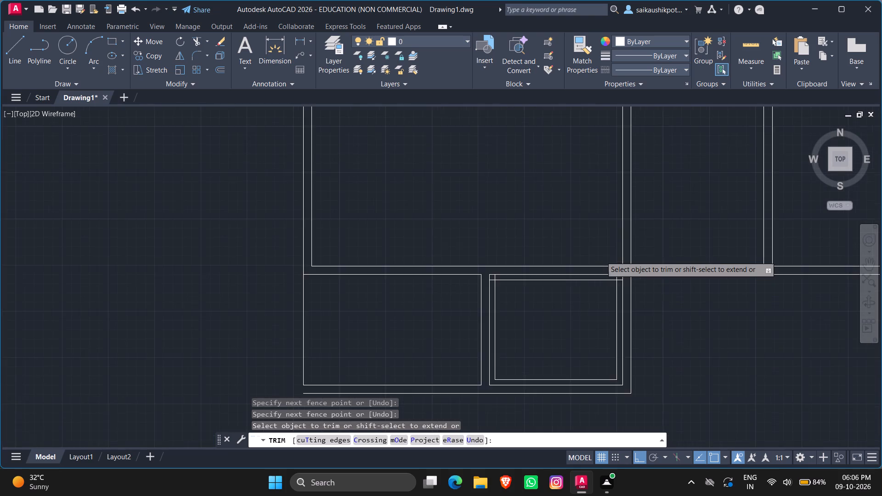
scroll(601, 256, up, 2)
scroll(613, 319, up, 2)
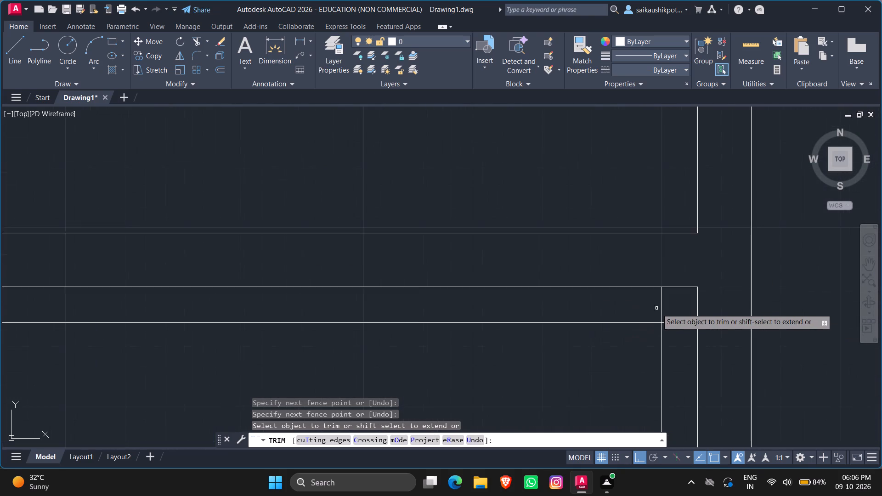
scroll(658, 309, up, 3)
drag(616, 301, 712, 408)
scroll(725, 357, down, 3)
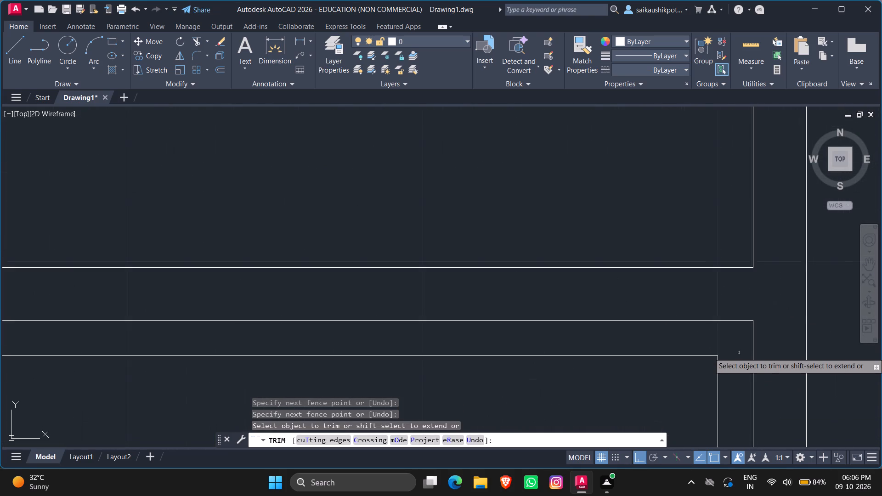
scroll(739, 353, down, 2)
scroll(642, 353, down, 2)
scroll(513, 364, up, 4)
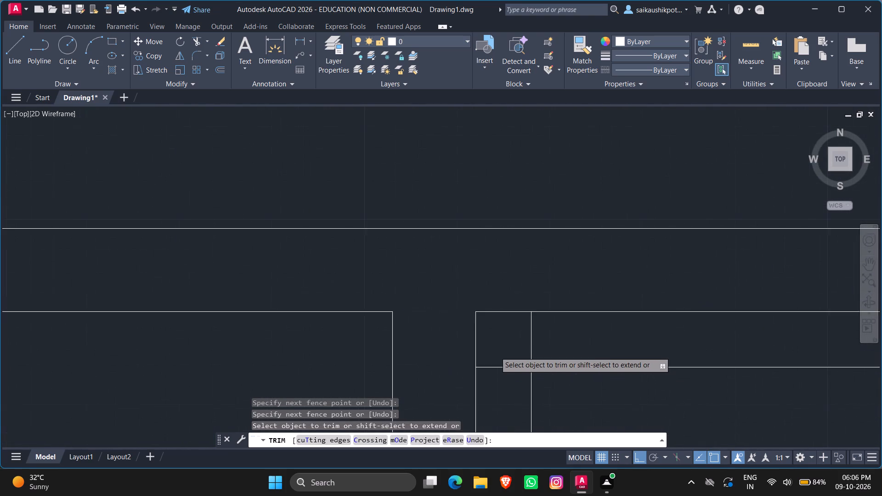
scroll(495, 352, up, 3)
drag(589, 343, 514, 414)
scroll(540, 342, down, 6)
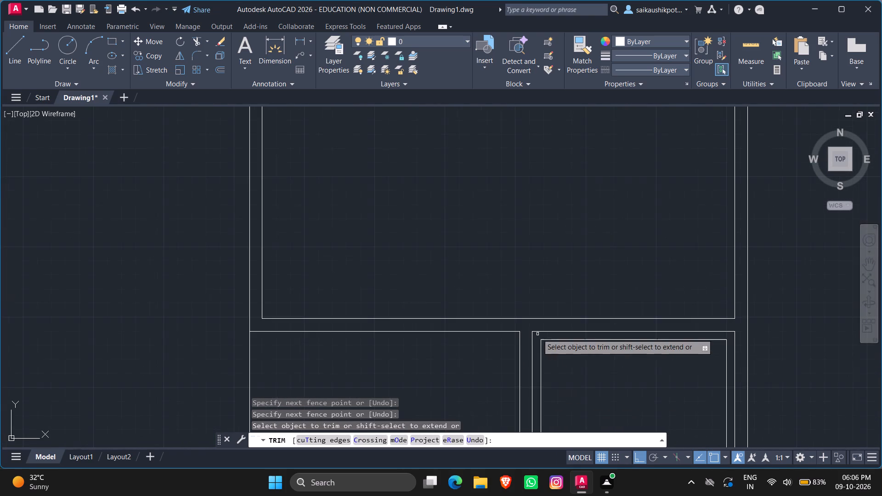
key(Escape)
scroll(557, 310, down, 2)
key(Escape)
Draw a diagonal line across the lower-left compartment from its top-left corner to its bottom-right corner.
scroll(534, 319, down, 2)
scroll(528, 328, up, 1)
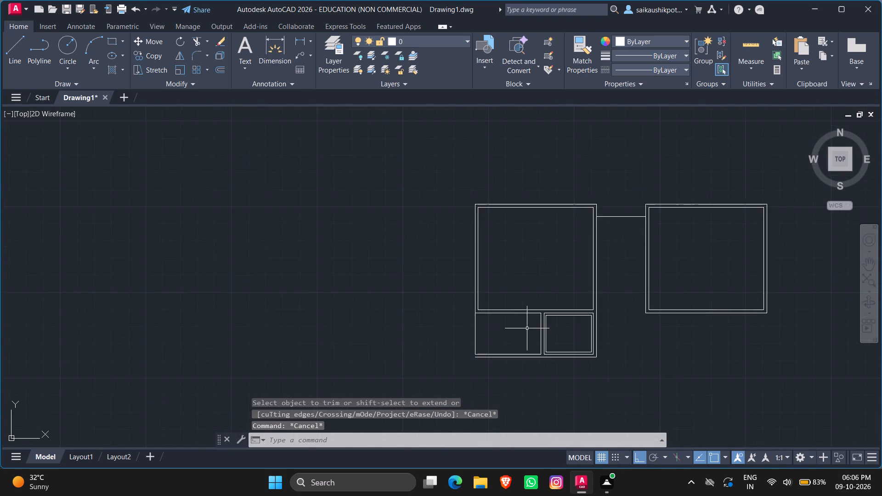
scroll(527, 328, up, 1)
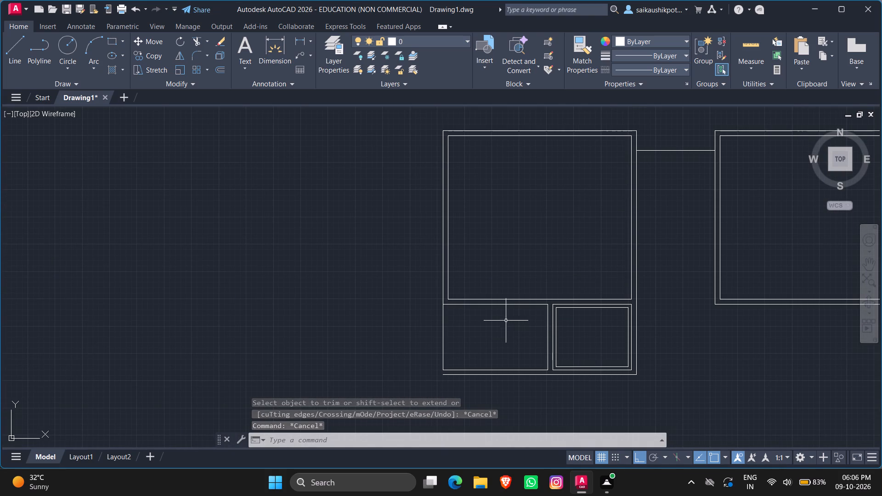
key(l)
key(Return)
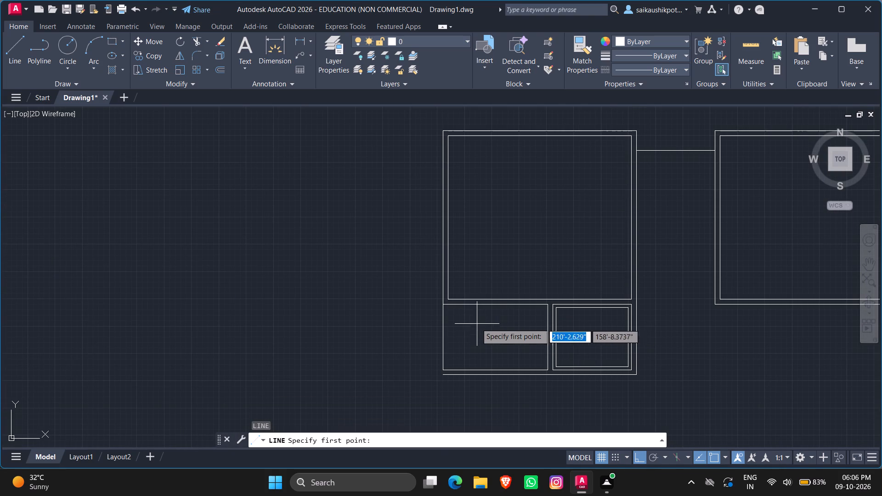
click(443, 305)
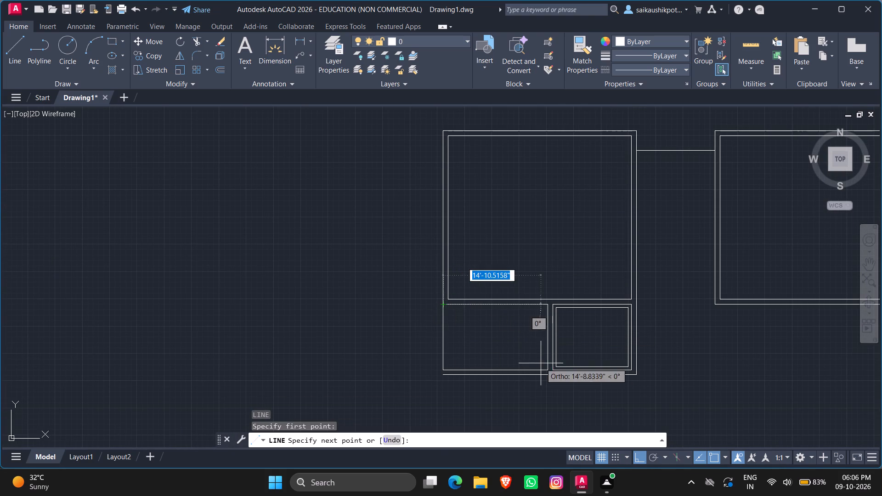
scroll(543, 372, up, 3)
click(555, 366)
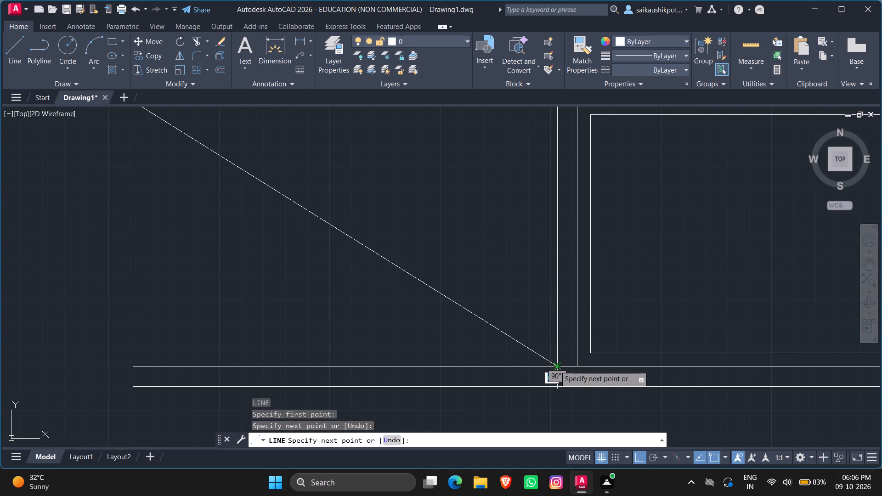
key(Escape)
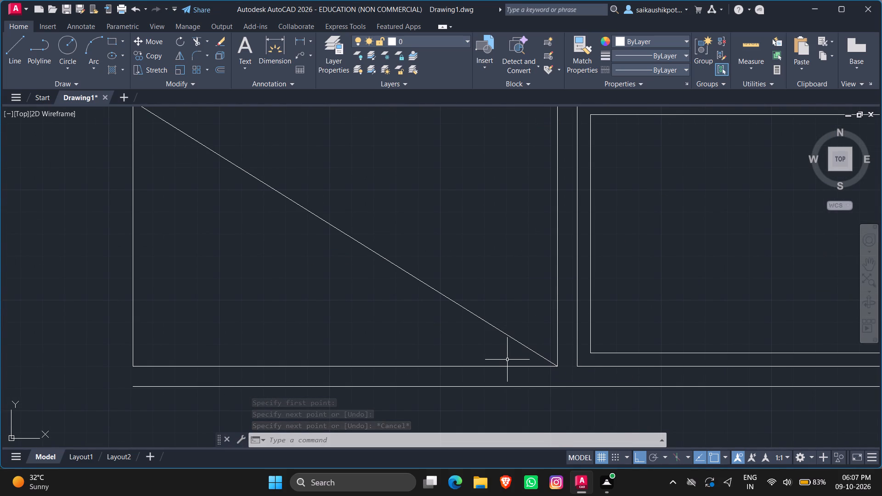
key(Escape)
key(Escape)
Draw the opposite diagonal across the lower-left compartment, from its bottom-left corner to its top-right corner.
key(space)
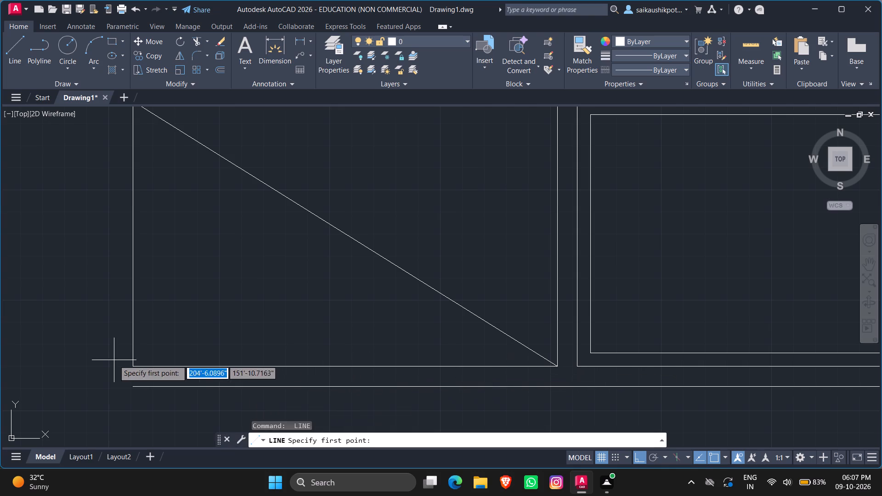
click(135, 367)
scroll(232, 319, down, 4)
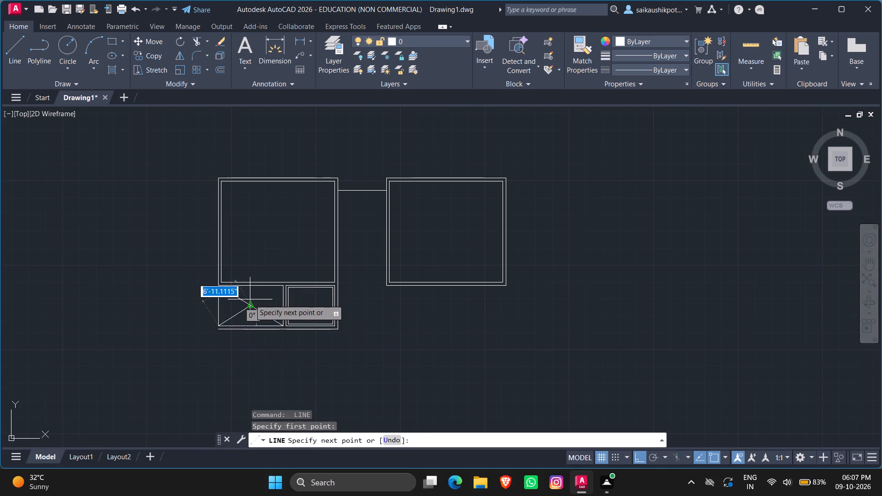
scroll(265, 293, up, 4)
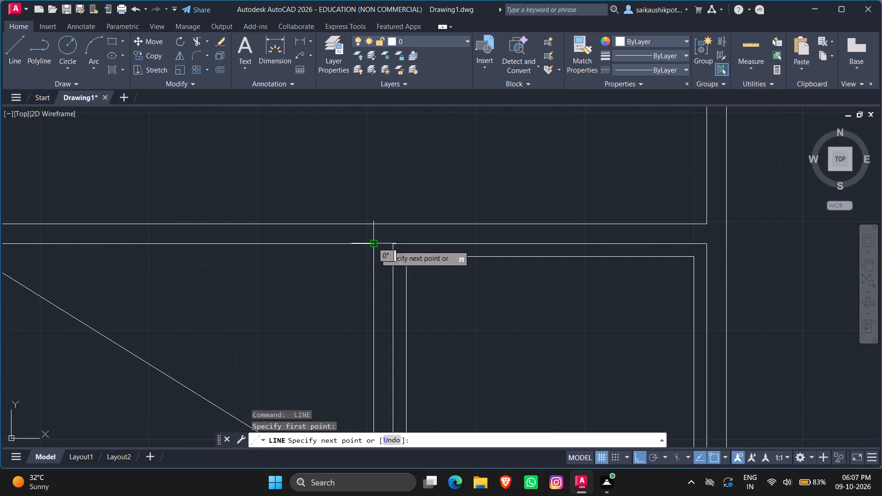
click(375, 245)
key(Escape)
scroll(366, 241, down, 3)
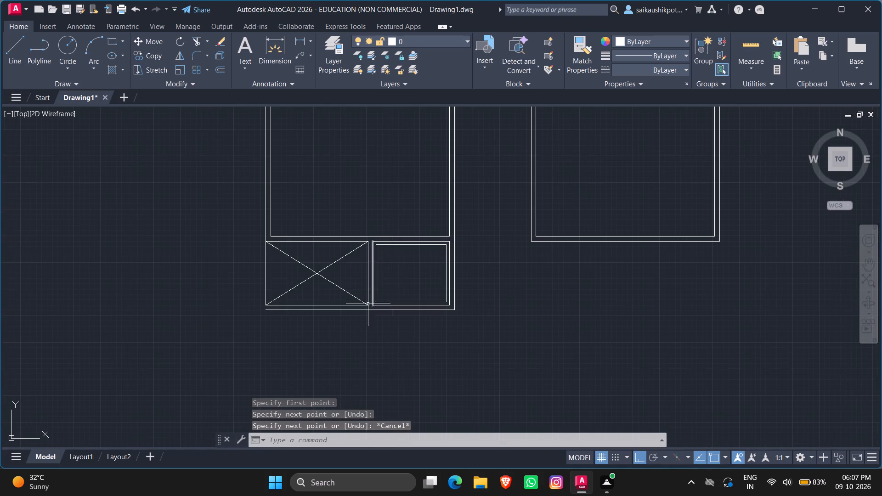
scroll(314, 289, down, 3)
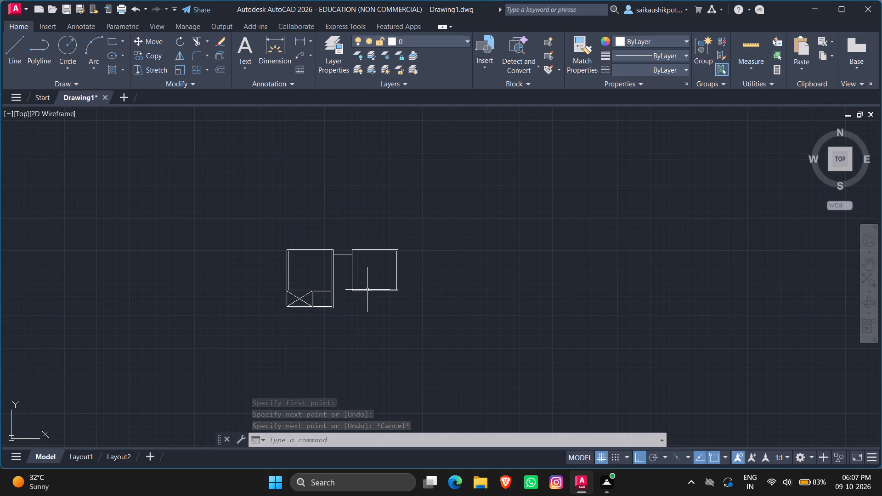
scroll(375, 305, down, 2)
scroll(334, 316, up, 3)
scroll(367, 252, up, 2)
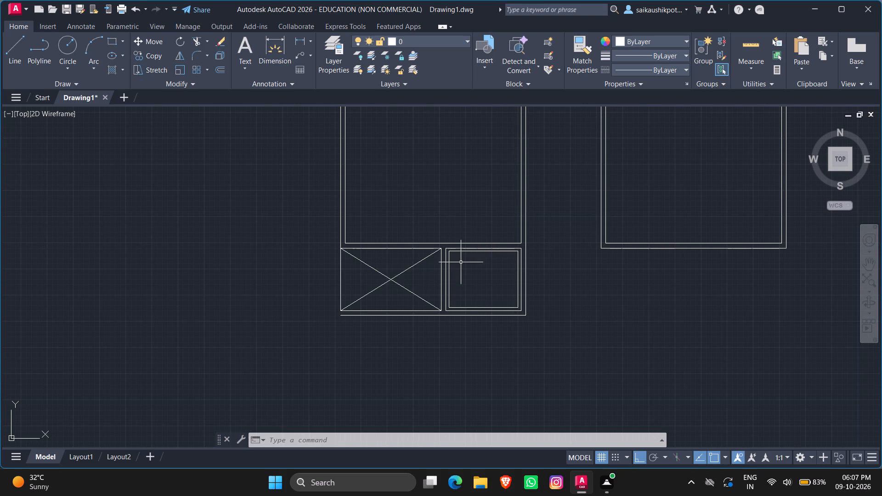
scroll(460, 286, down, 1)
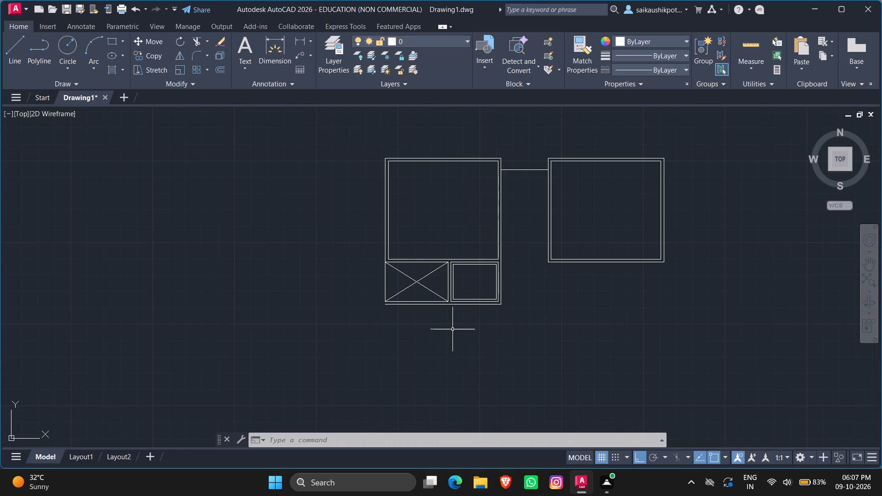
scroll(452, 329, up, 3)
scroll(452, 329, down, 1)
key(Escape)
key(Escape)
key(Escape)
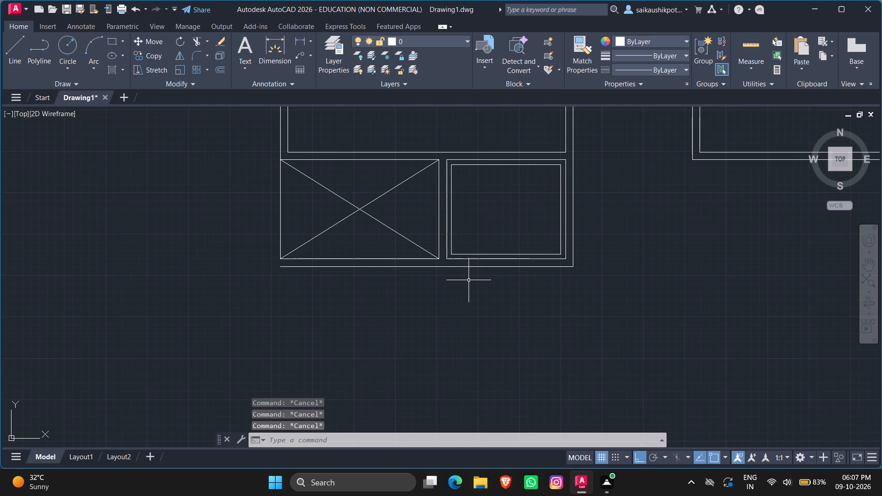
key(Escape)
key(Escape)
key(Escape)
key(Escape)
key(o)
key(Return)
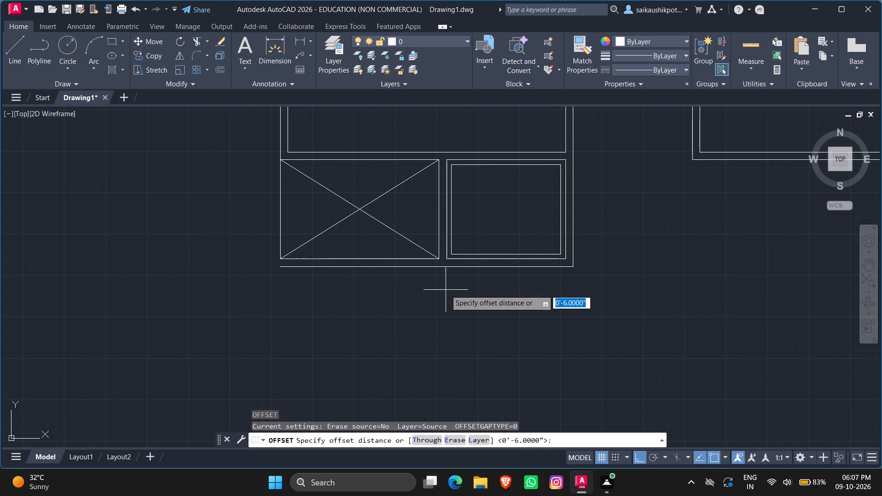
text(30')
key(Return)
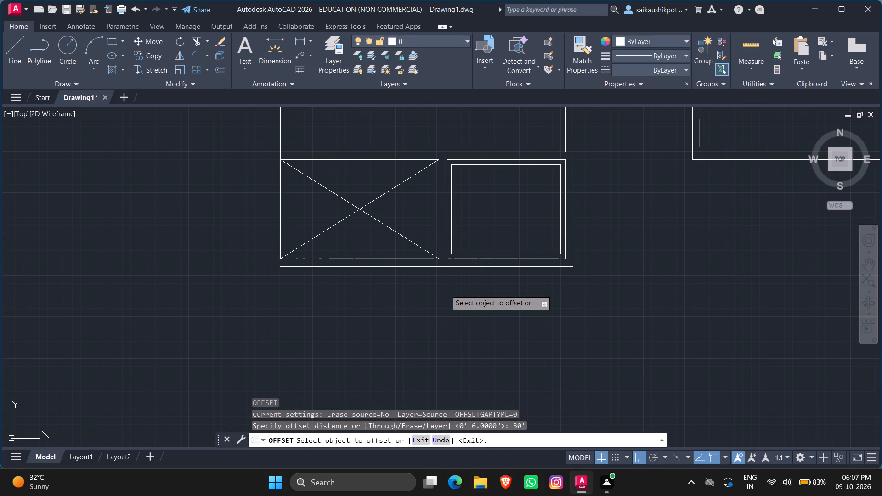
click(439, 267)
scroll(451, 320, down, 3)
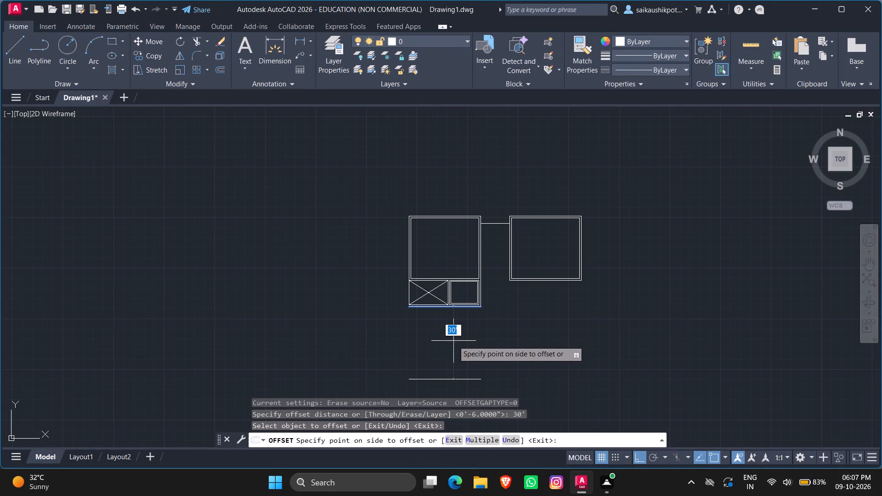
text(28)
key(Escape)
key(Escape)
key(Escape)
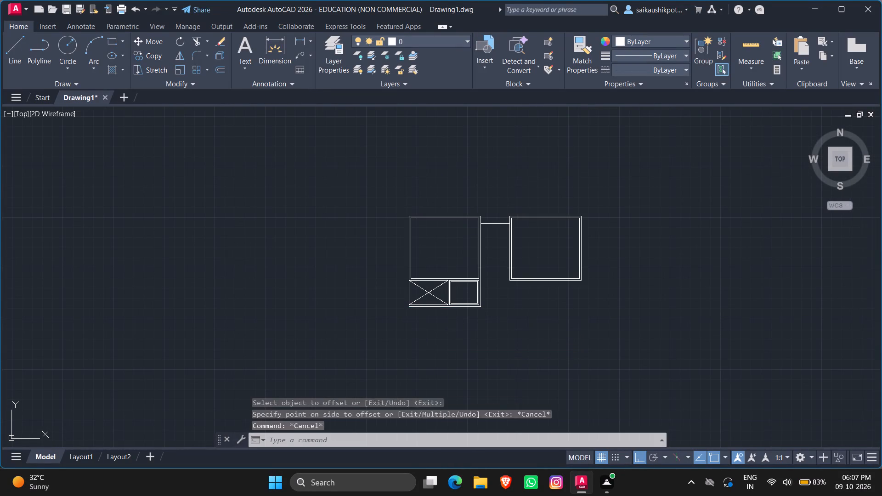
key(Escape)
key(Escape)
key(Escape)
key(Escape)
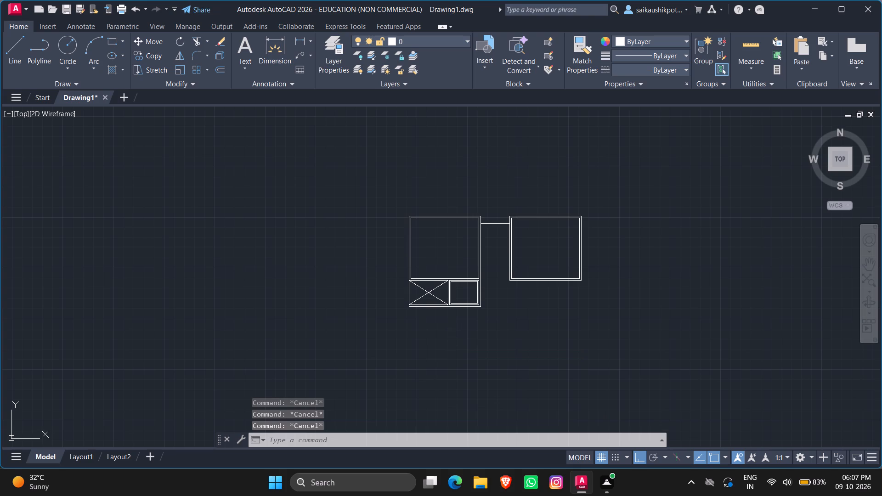
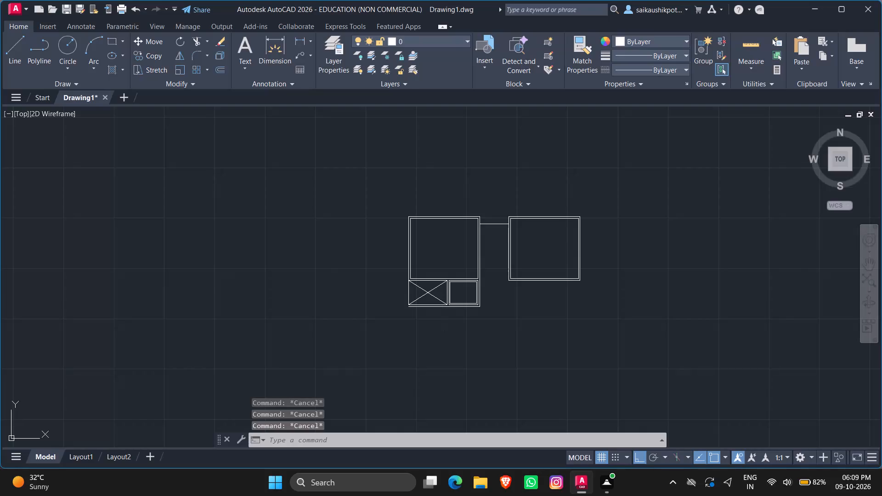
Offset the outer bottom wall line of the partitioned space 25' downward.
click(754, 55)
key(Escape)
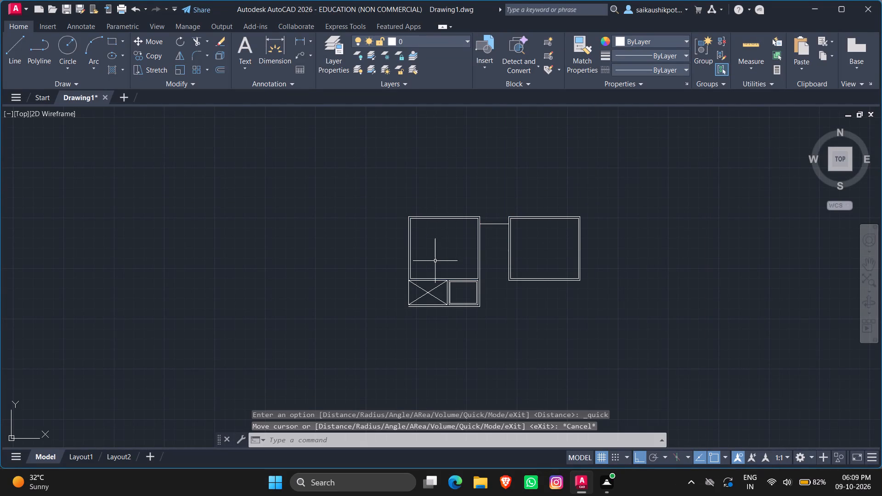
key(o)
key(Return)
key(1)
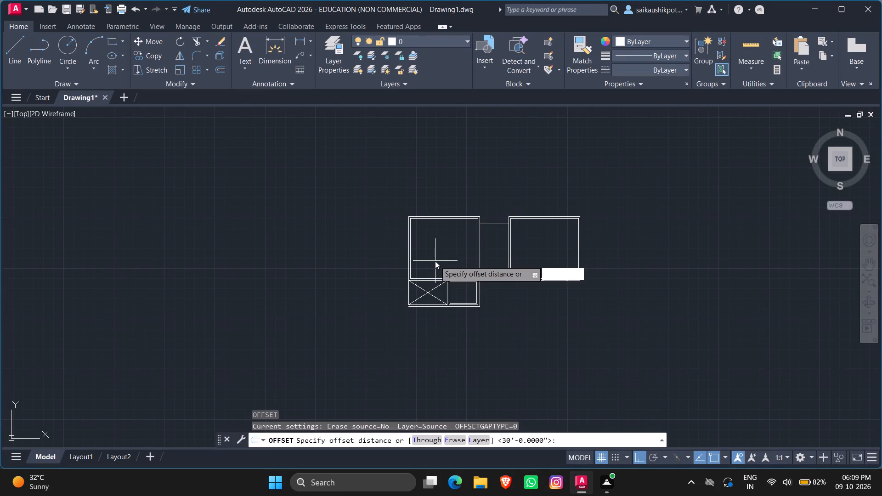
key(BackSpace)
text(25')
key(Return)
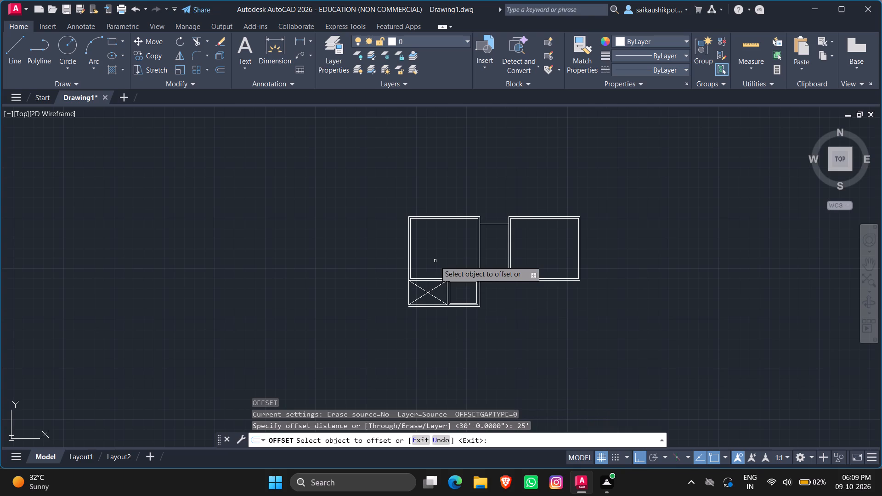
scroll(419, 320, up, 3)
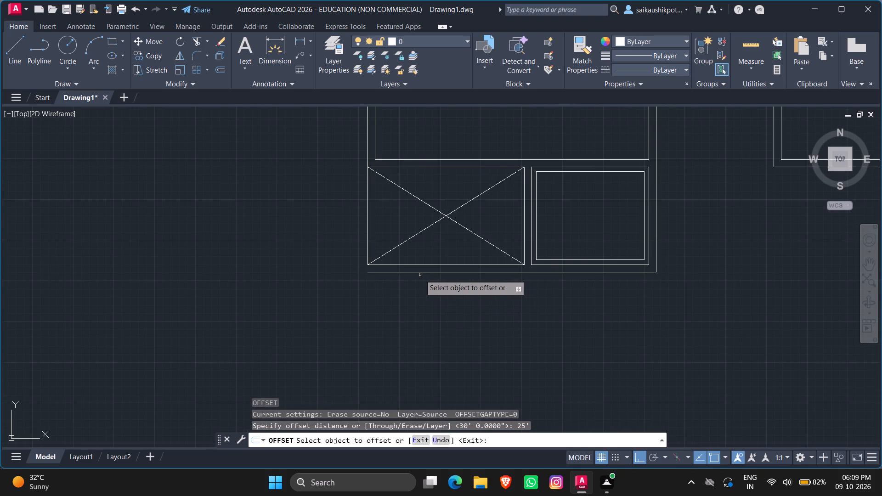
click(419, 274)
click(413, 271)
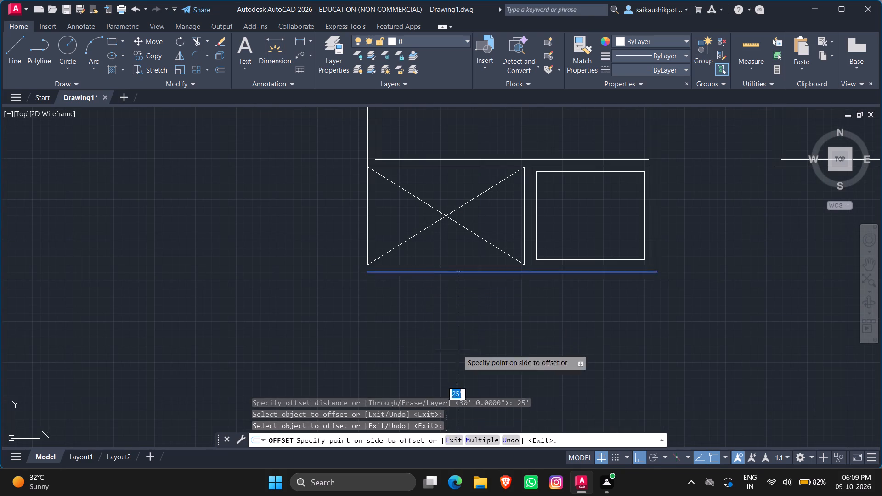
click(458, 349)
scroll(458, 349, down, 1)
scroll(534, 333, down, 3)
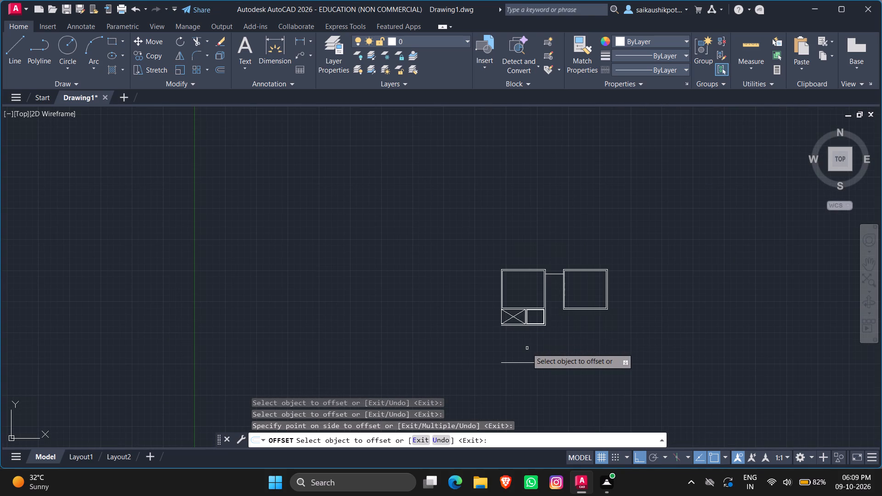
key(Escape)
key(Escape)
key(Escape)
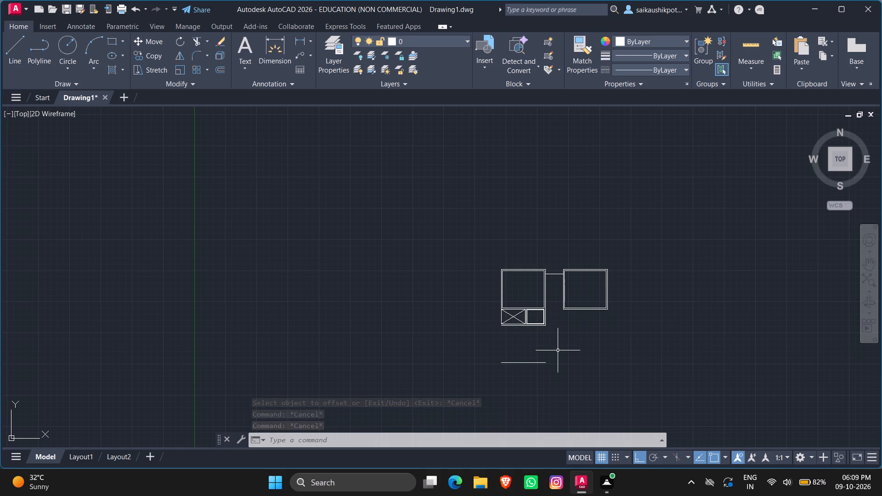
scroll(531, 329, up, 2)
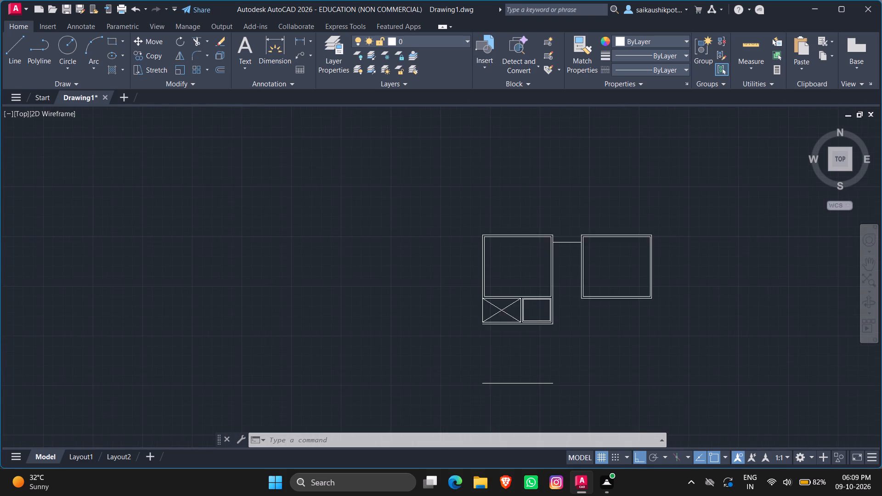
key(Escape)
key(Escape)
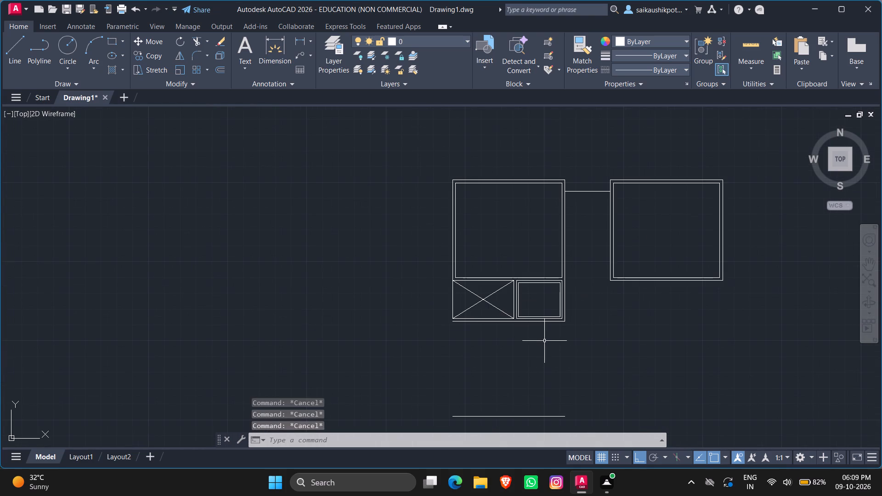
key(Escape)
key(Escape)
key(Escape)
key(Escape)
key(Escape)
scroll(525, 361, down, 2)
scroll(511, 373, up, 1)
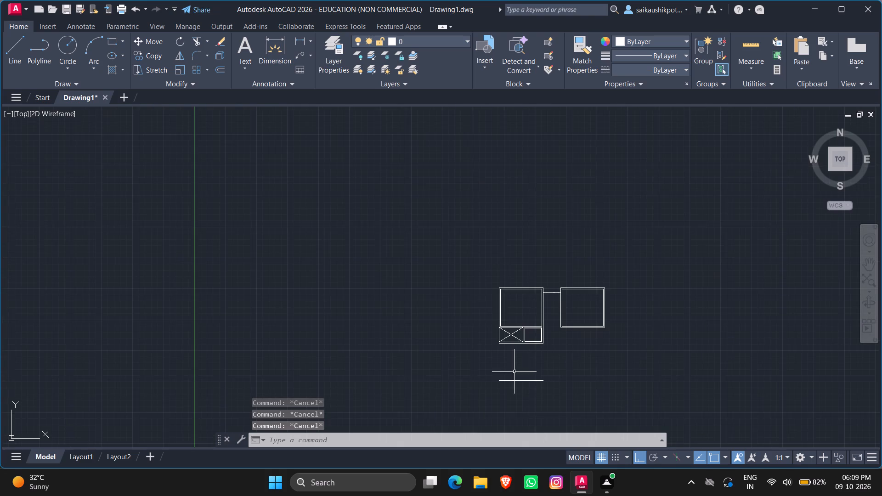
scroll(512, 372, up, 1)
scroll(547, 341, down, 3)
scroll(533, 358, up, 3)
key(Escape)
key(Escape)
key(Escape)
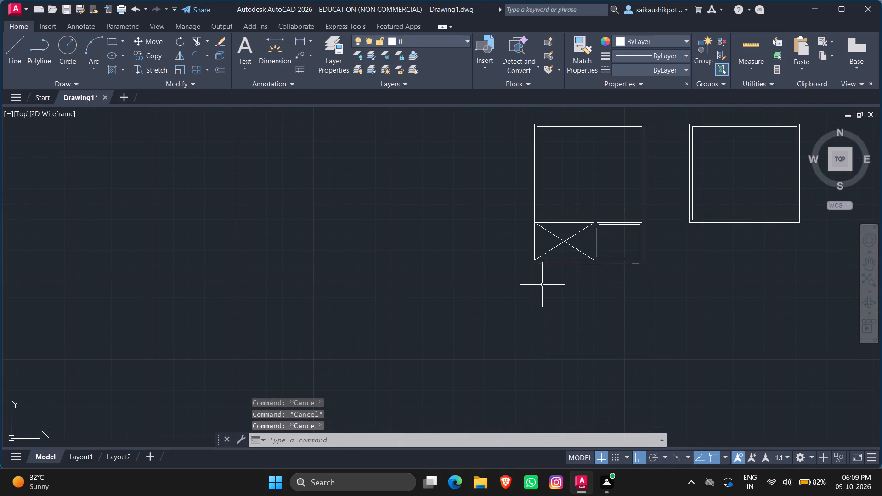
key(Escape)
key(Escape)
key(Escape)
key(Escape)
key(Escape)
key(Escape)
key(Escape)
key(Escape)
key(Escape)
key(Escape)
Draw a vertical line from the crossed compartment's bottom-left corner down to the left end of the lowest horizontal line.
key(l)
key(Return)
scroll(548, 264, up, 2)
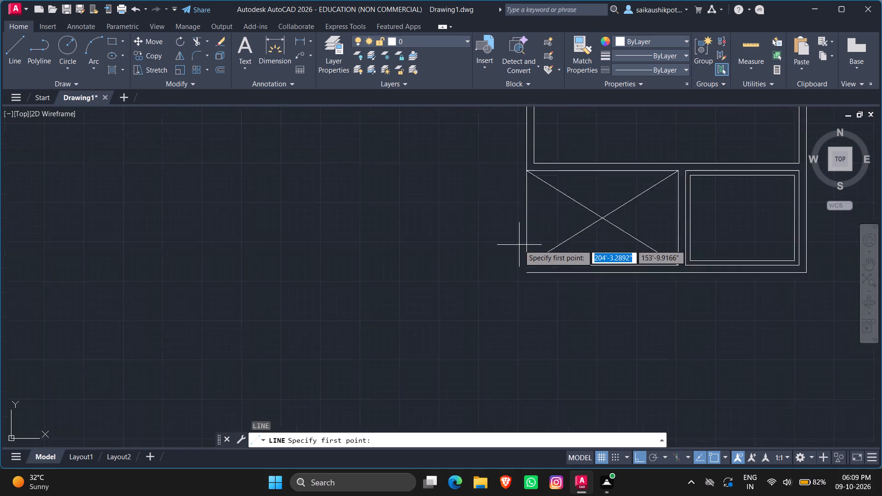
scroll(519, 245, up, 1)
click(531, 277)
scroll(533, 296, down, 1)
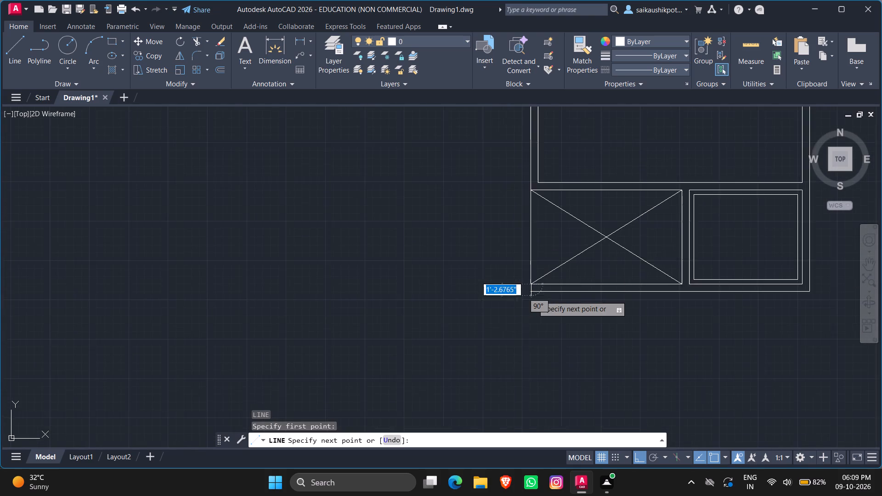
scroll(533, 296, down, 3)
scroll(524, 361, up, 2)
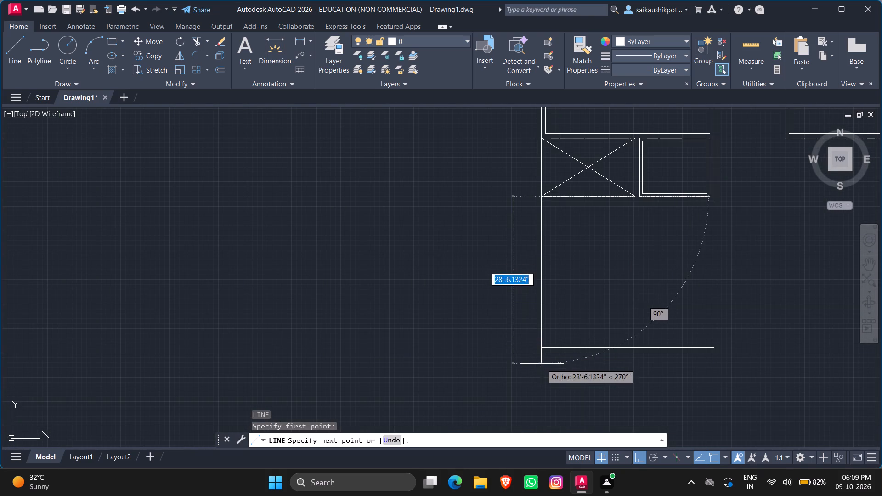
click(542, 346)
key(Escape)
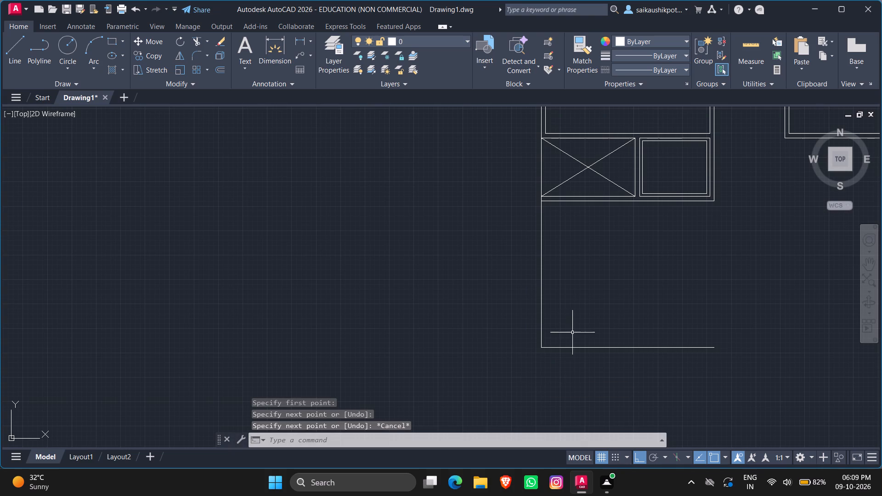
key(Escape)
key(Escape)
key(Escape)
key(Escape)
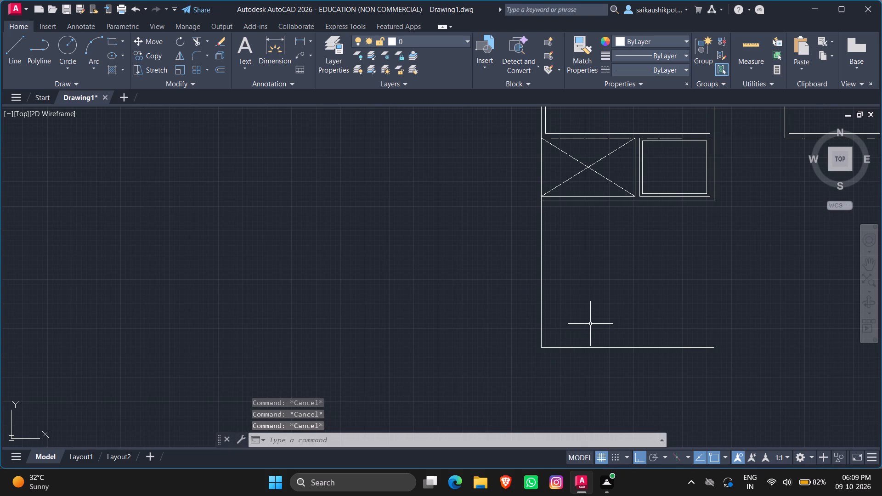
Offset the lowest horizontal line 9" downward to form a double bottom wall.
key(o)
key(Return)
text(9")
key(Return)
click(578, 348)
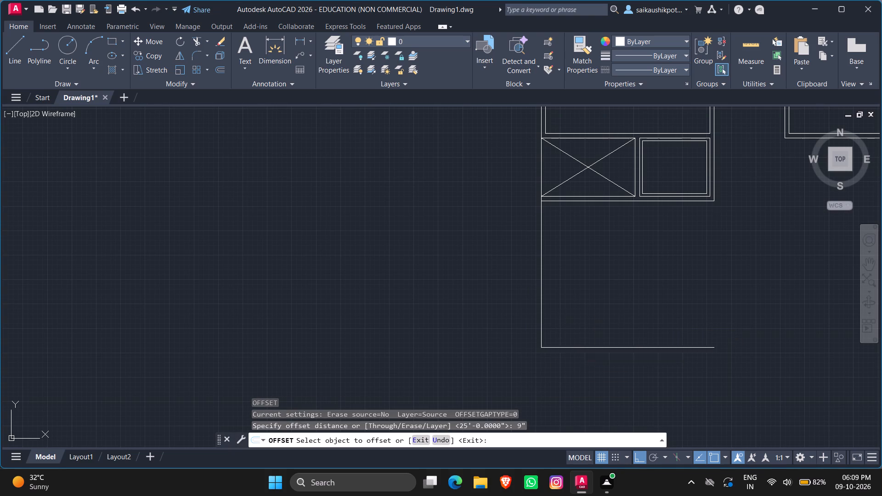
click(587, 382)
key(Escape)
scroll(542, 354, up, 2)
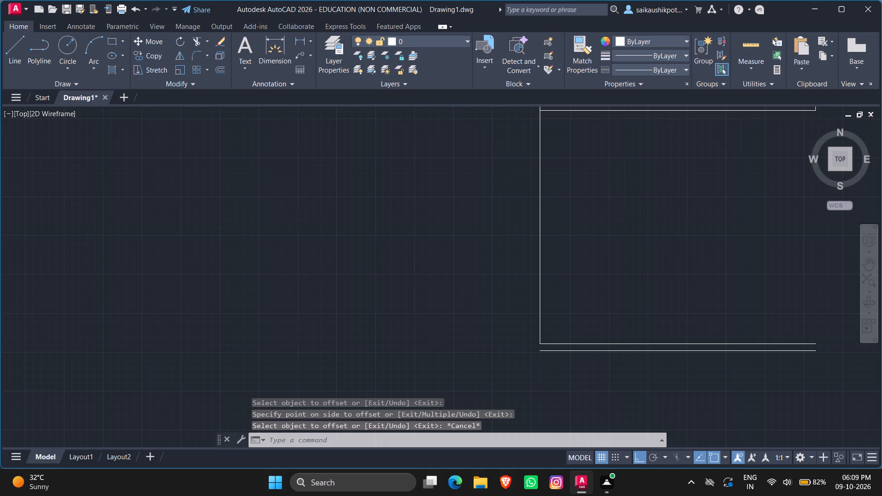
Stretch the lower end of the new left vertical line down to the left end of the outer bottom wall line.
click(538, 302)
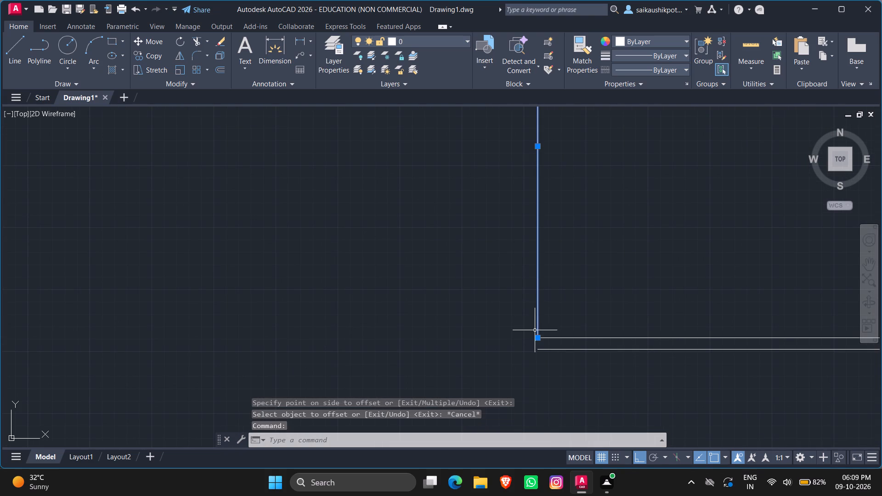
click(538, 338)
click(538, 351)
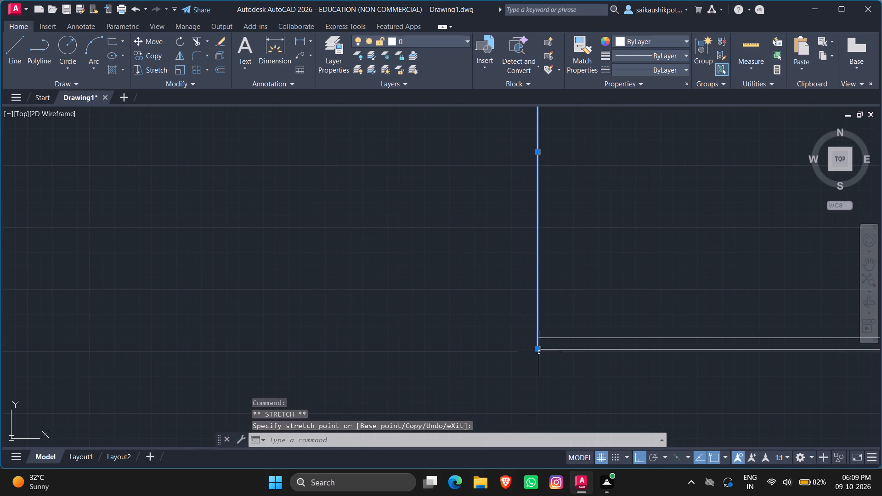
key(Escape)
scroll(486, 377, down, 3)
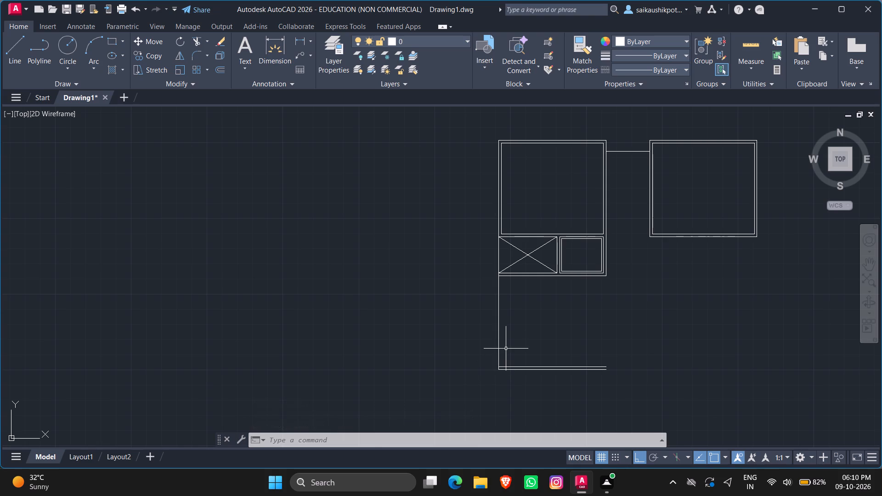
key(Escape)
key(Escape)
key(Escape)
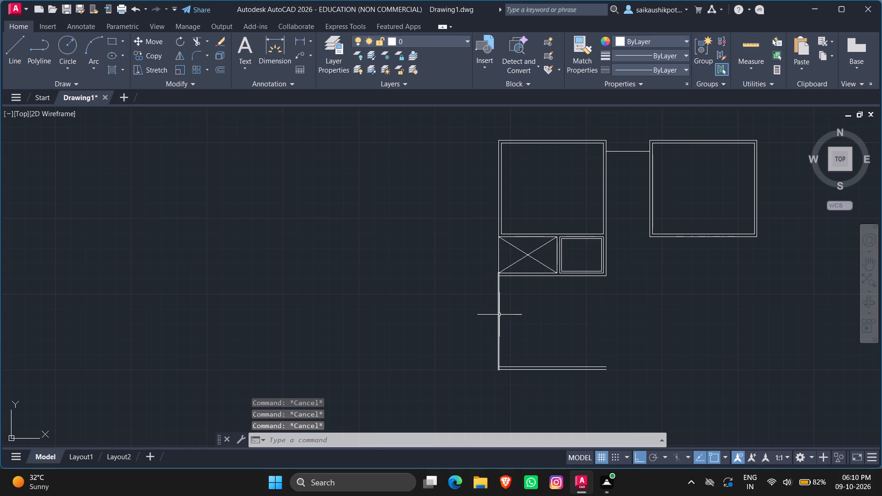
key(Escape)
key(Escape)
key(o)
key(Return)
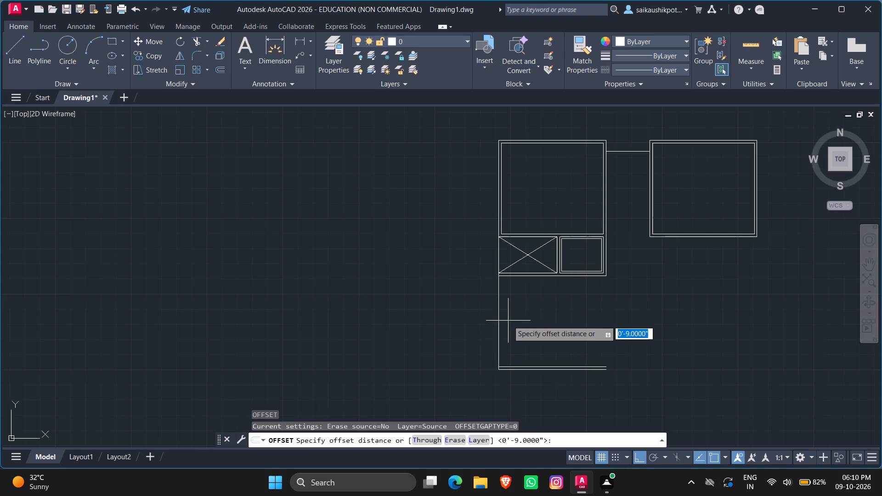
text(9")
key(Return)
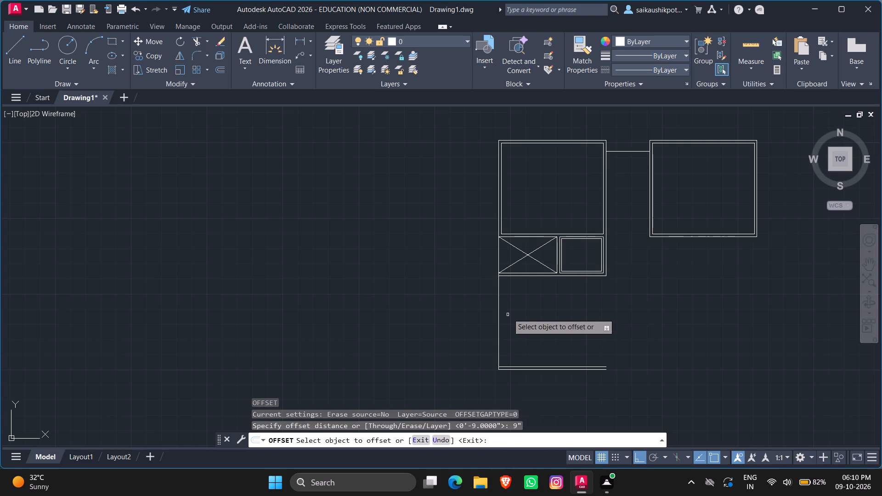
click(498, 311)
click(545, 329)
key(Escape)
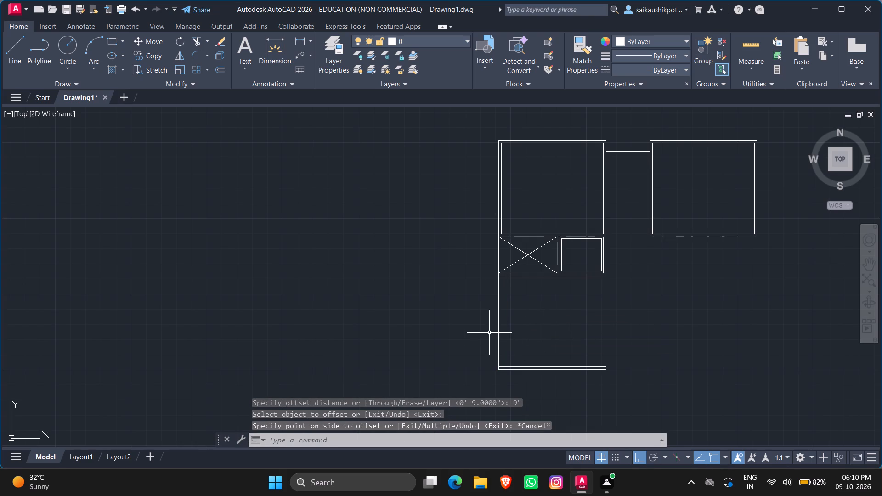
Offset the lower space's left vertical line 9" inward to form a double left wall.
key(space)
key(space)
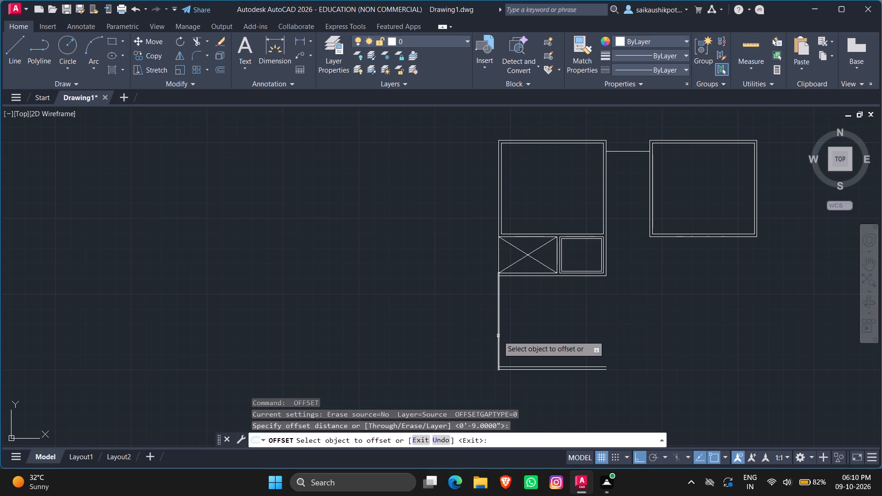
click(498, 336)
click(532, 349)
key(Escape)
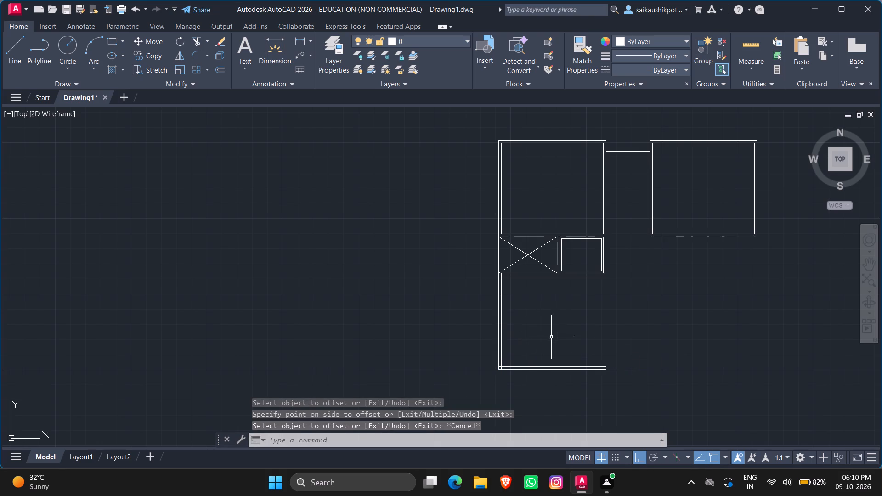
Erase the entire floor layout, including both rooms, the connecting line and all spaces below the first room.
scroll(576, 335, up, 1)
scroll(576, 335, down, 2)
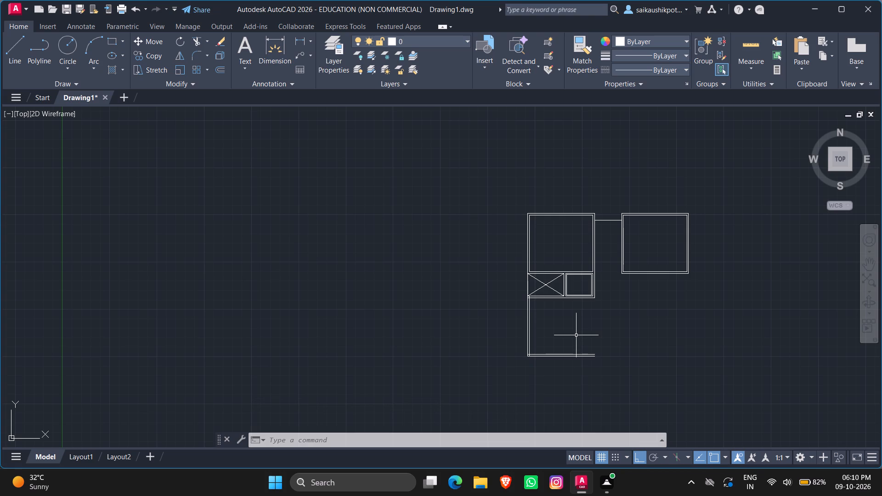
scroll(575, 340, down, 2)
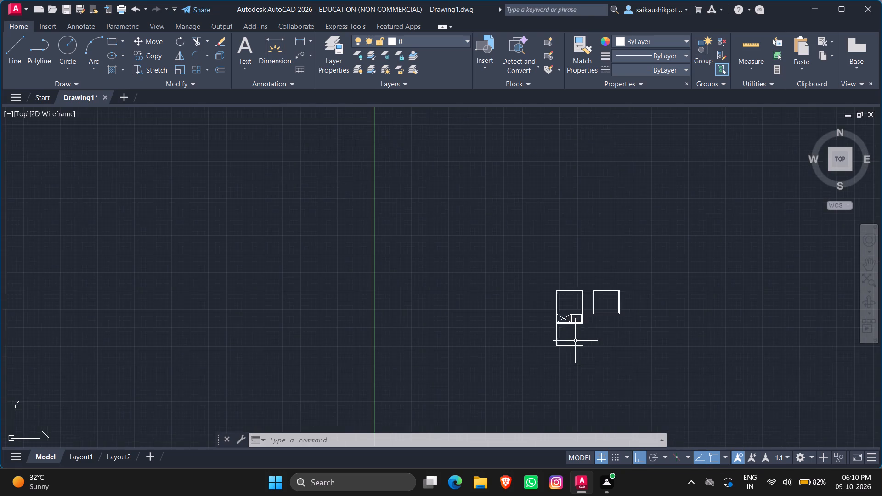
scroll(575, 341, up, 2)
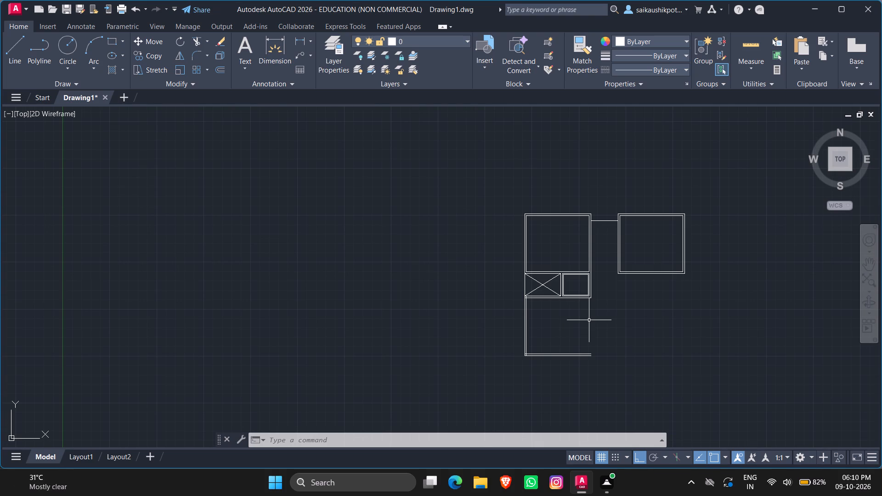
click(476, 174)
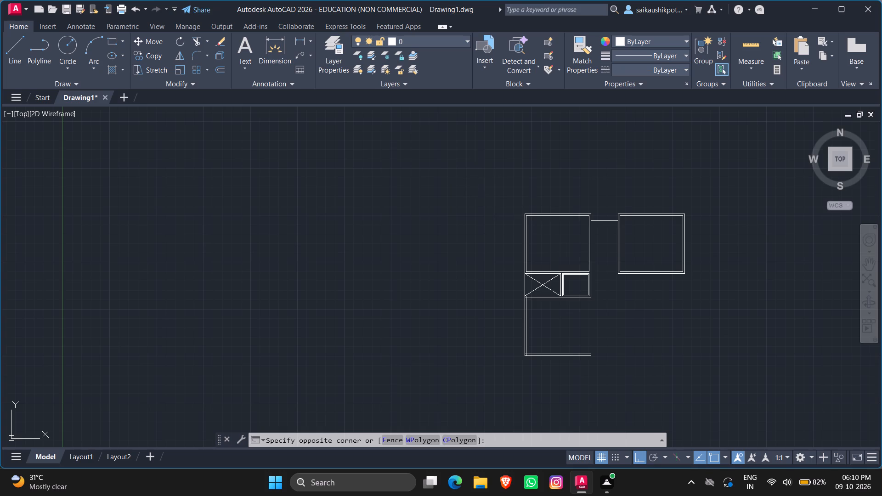
click(738, 393)
key(Delete)
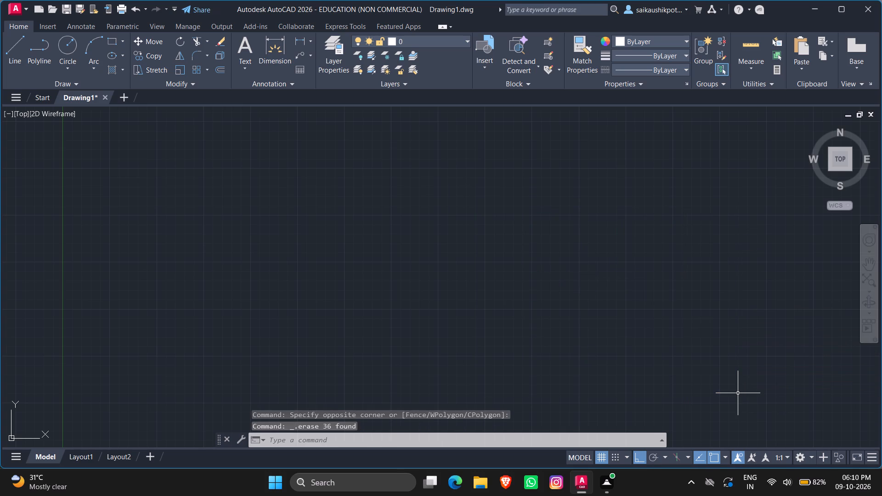
Draw a closed 28' by 20' rectangular room outline with the Line tool, starting from its upper-left corner.
key(Escape)
key(Escape)
key(l)
key(Return)
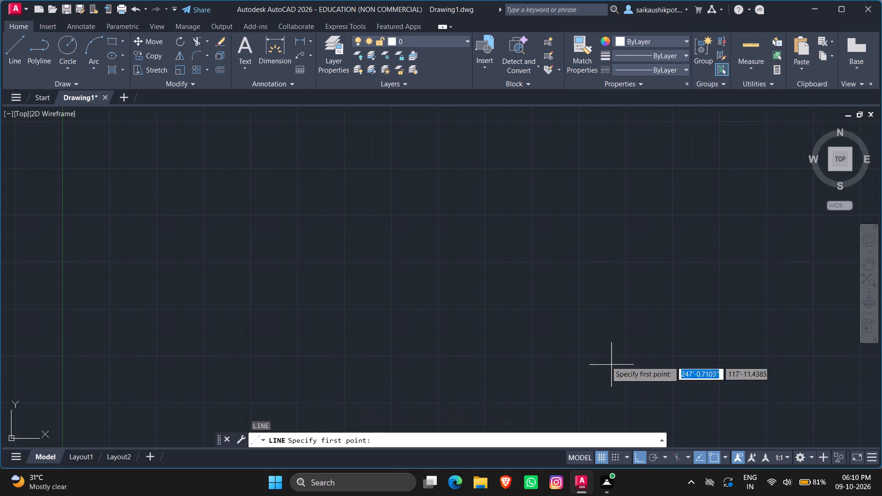
scroll(499, 246, up, 2)
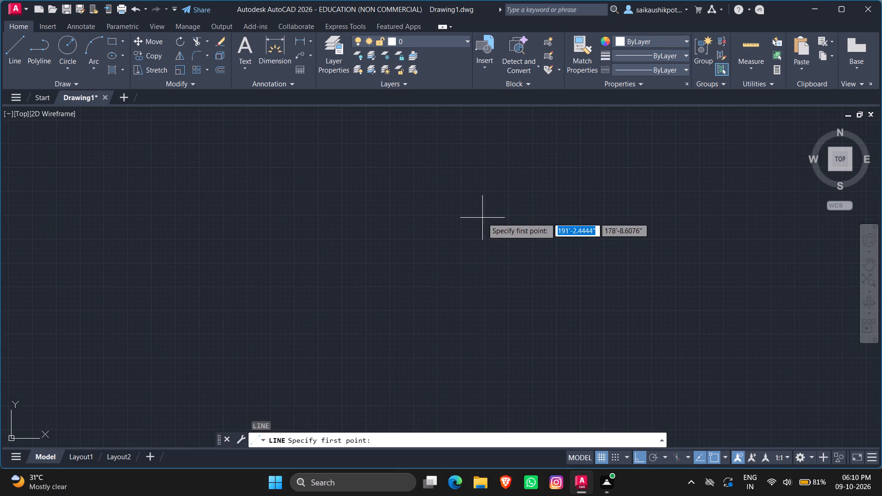
click(482, 218)
key(1)
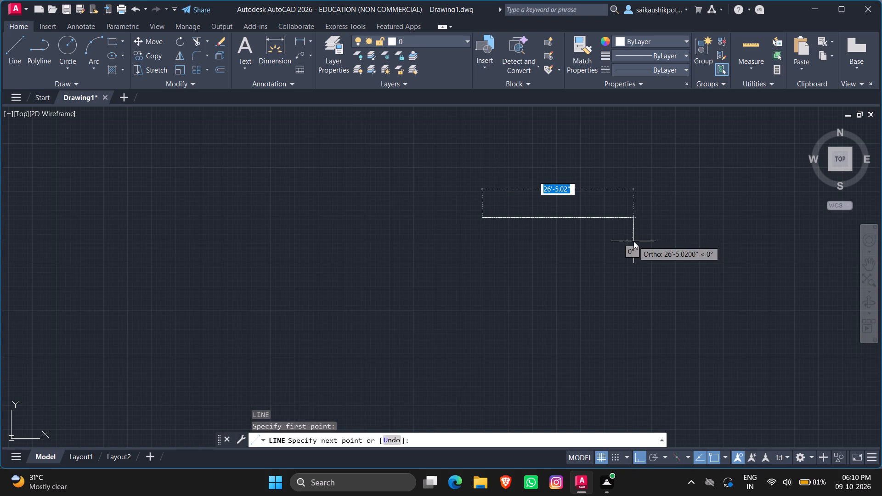
key(BackSpace)
text(28')
key(Return)
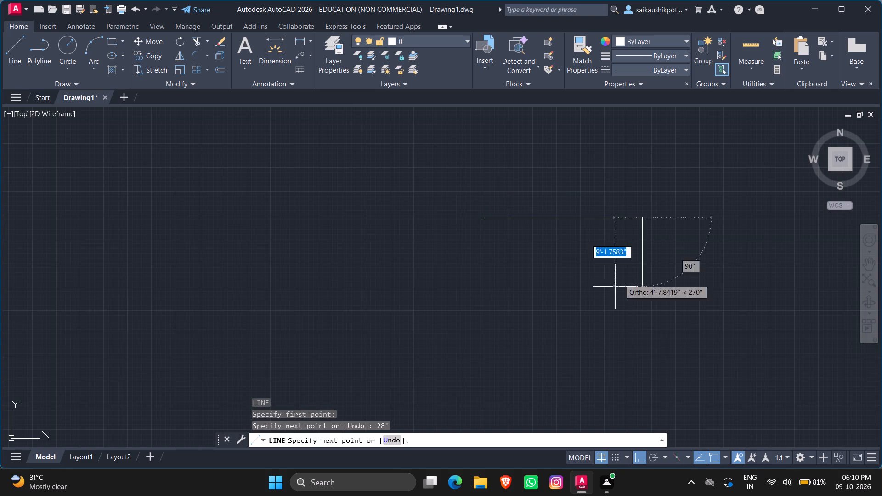
text(20')
key(Return)
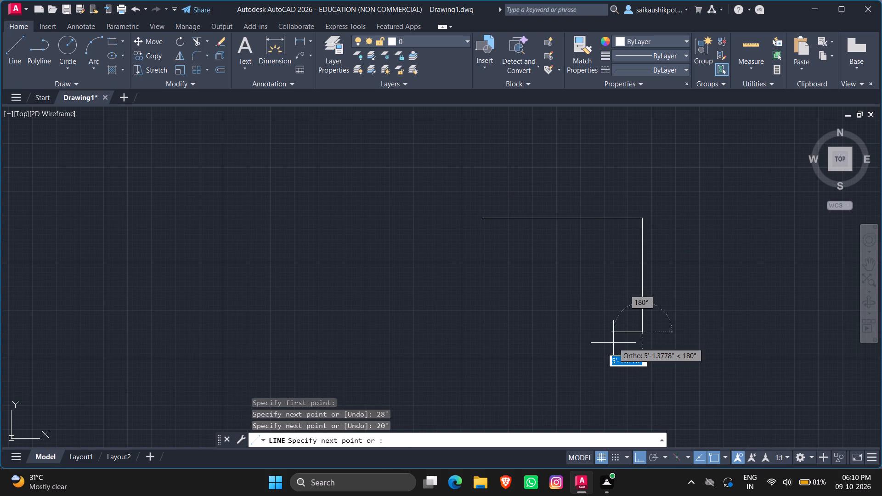
text(28')
key(Return)
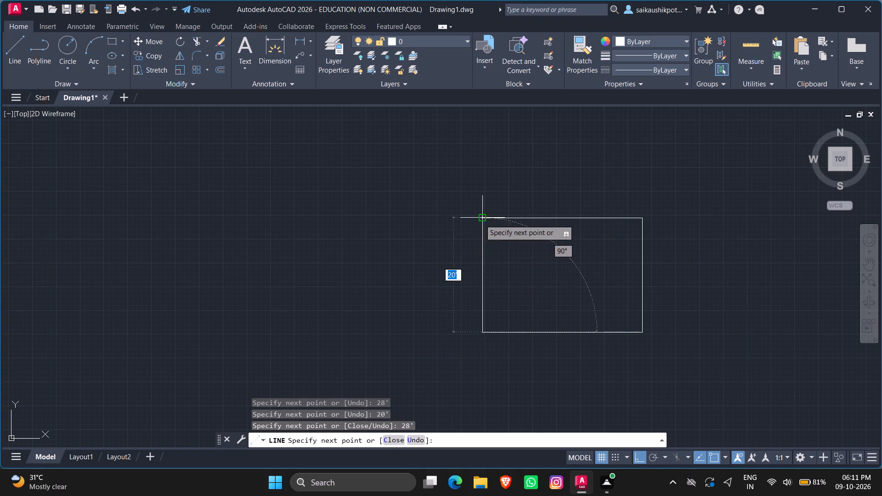
click(483, 217)
key(Escape)
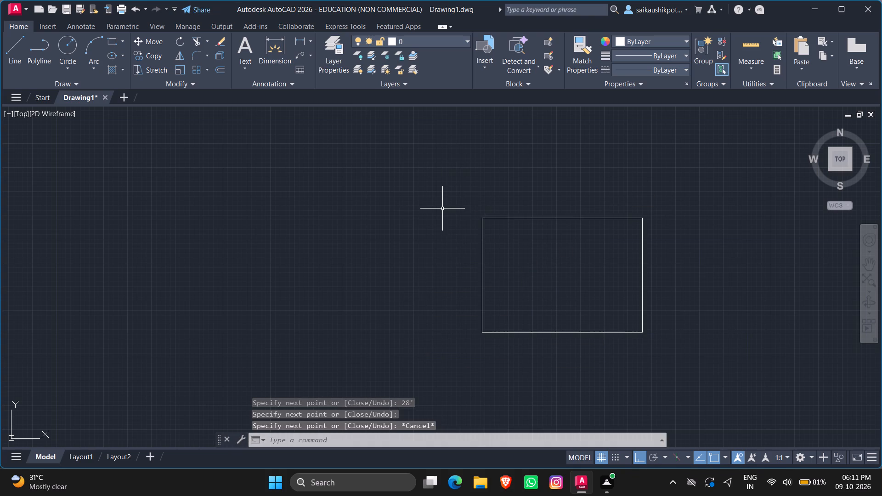
key(Escape)
Offset all four sides of the room outline 9" outward to form the outer wall lines.
key(Escape)
key(Escape)
key(o)
key(Return)
key(9)
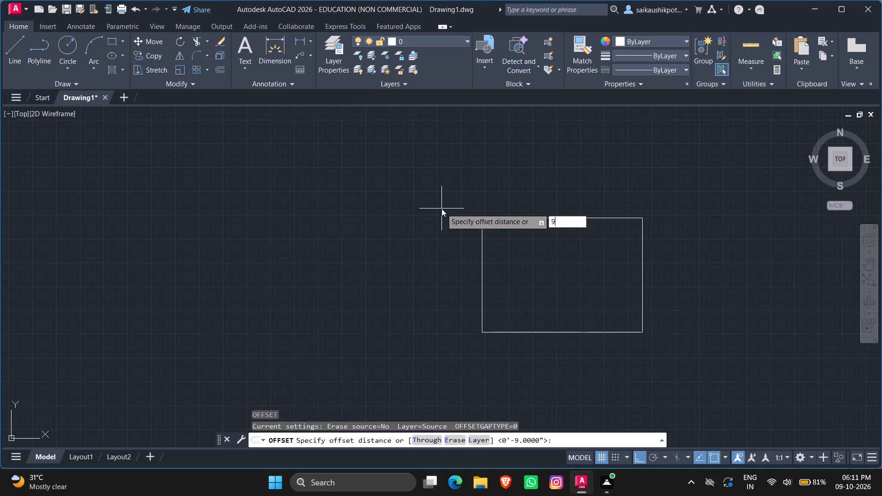
key(shift+quotedbl)
key(Return)
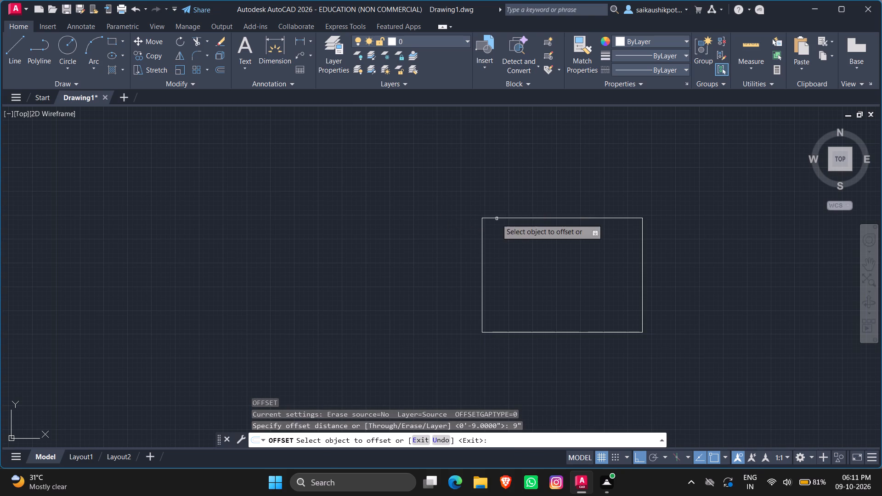
click(501, 218)
click(518, 192)
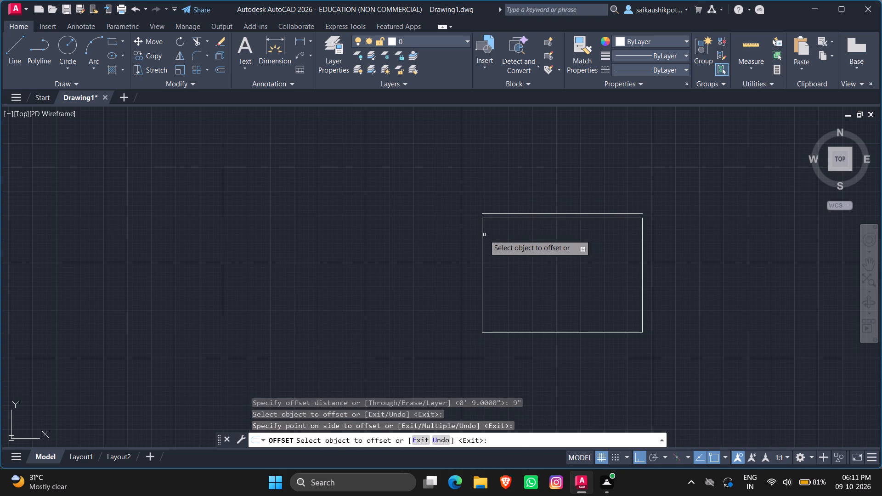
click(482, 233)
click(453, 233)
click(524, 330)
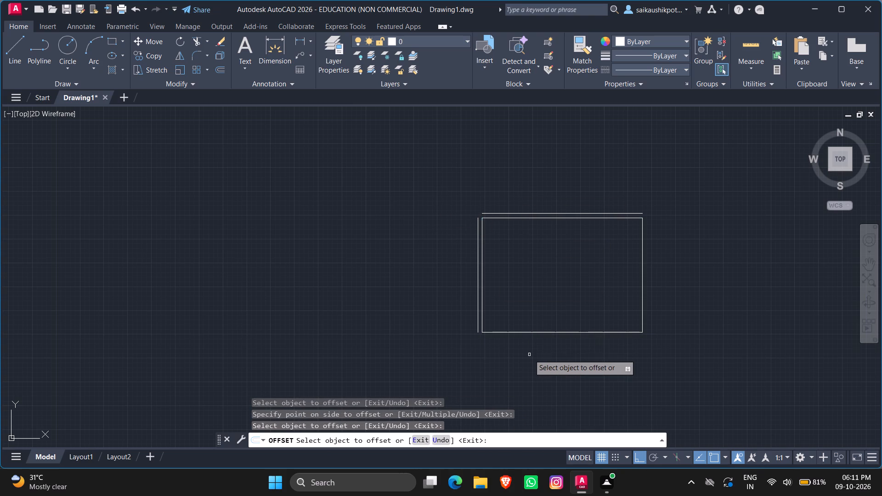
click(525, 330)
click(525, 331)
click(533, 356)
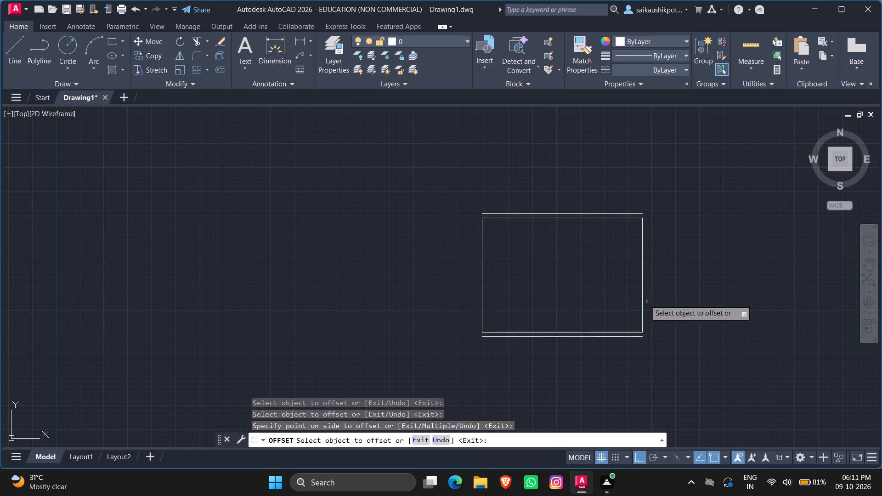
click(643, 297)
click(684, 323)
key(Escape)
key(Escape)
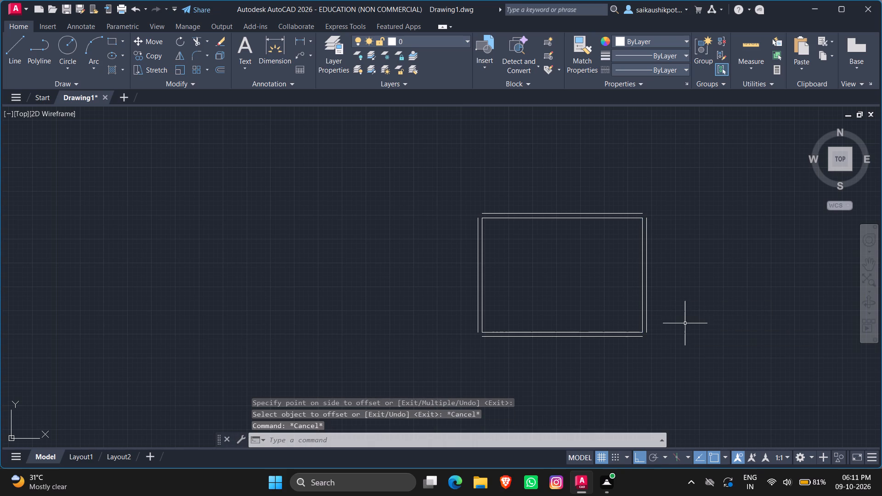
Fillet the four corners of the offset lines so they meet as a closed outer wall outline.
text(FILL)
text(ET)
key(Return)
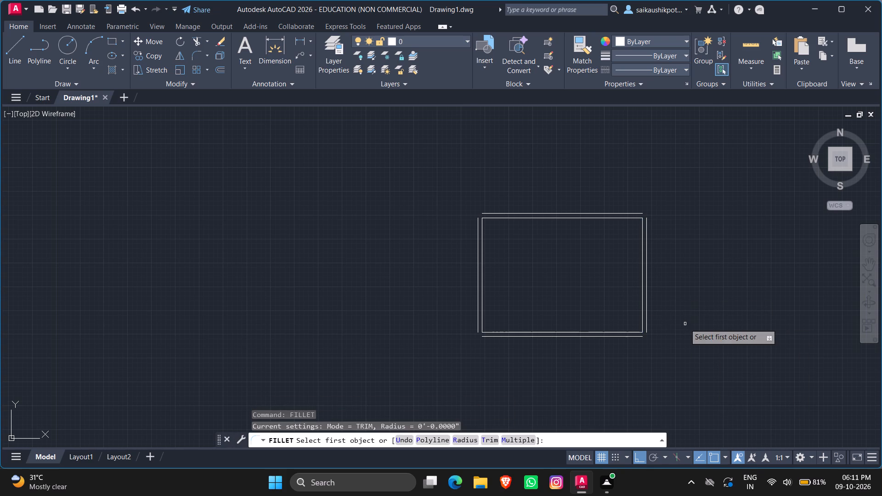
click(646, 224)
click(628, 213)
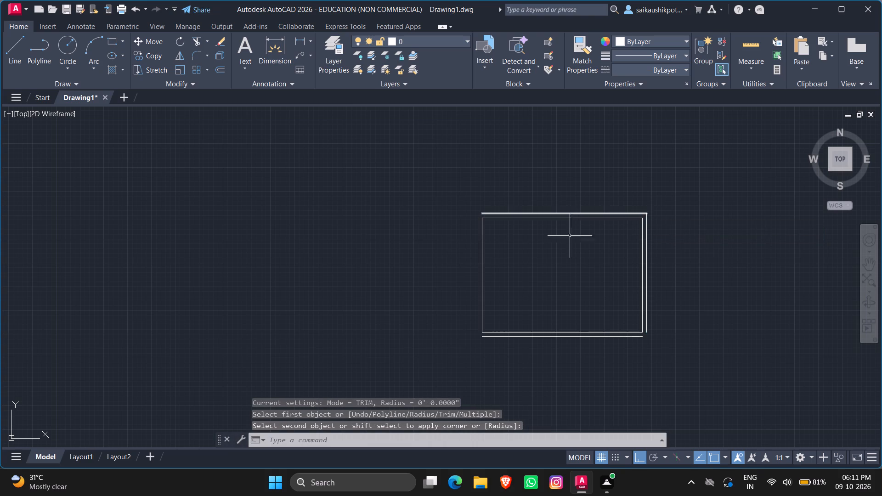
key(space)
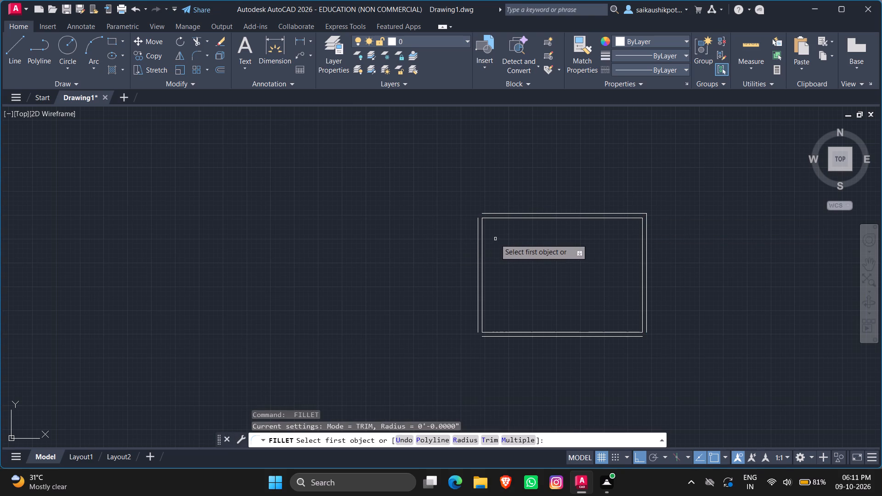
click(478, 230)
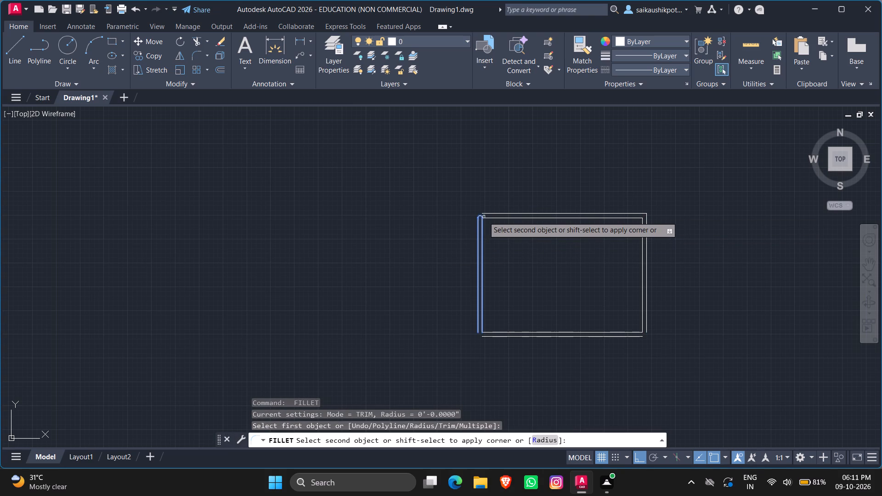
click(486, 214)
key(space)
scroll(469, 334, up, 2)
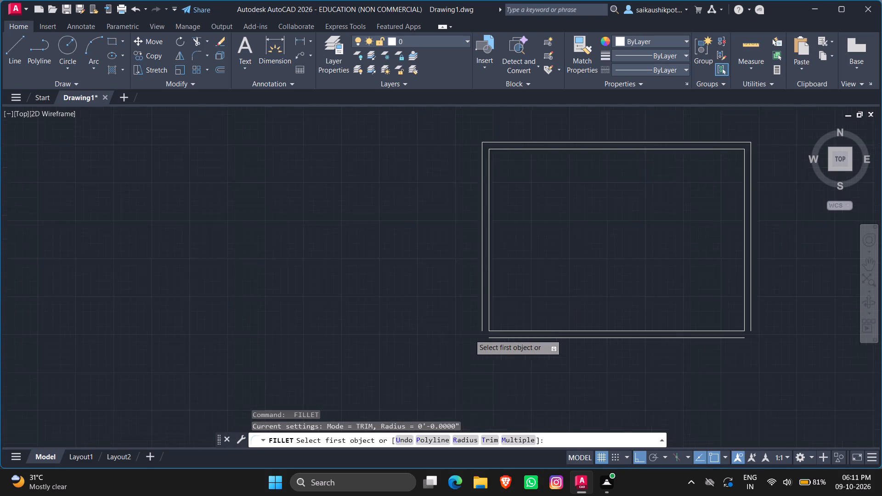
click(490, 323)
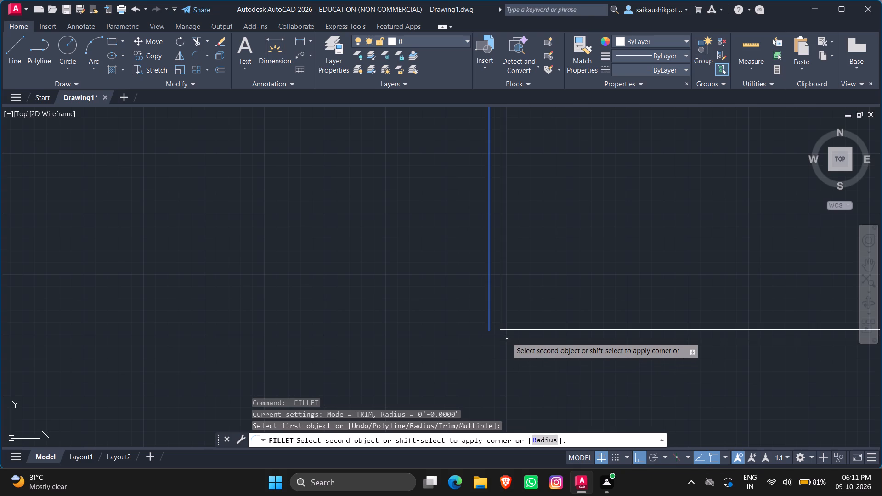
click(506, 341)
key(space)
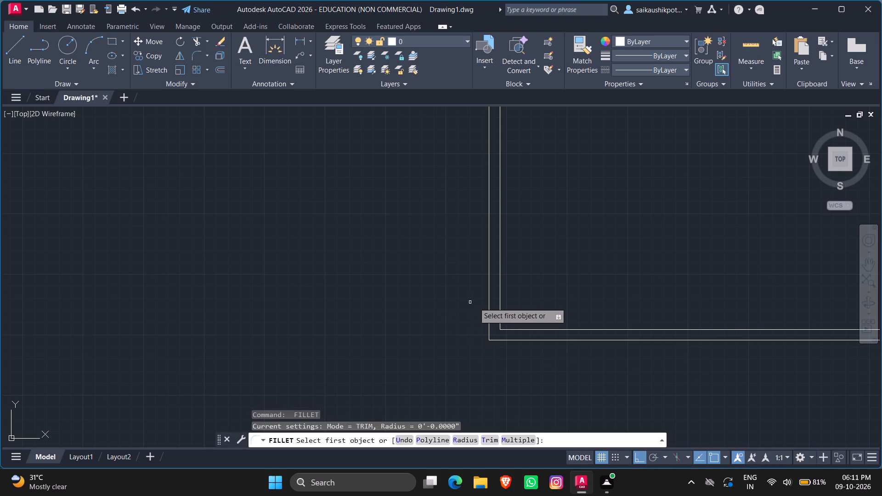
scroll(483, 310, down, 2)
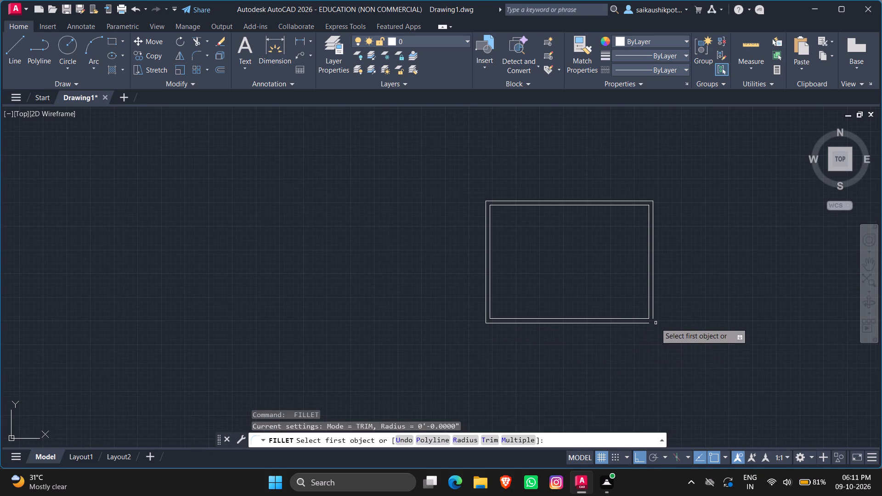
scroll(642, 320, up, 1)
click(643, 326)
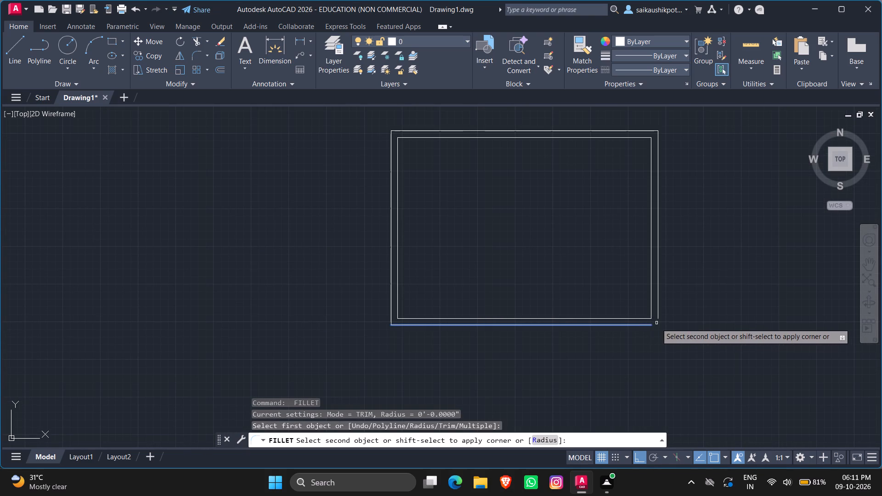
click(656, 317)
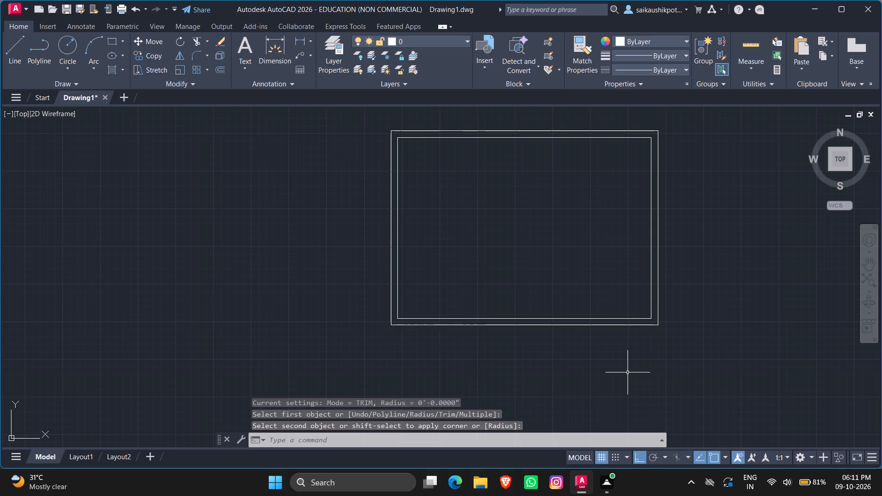
key(Escape)
key(Escape)
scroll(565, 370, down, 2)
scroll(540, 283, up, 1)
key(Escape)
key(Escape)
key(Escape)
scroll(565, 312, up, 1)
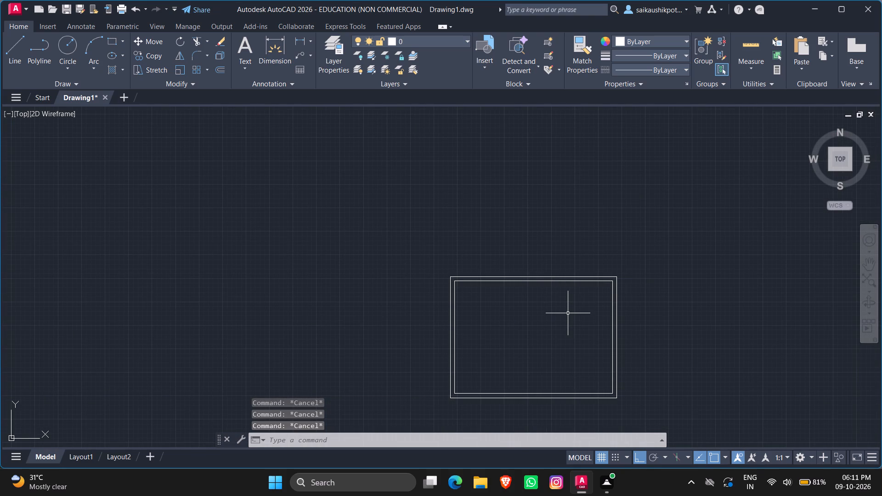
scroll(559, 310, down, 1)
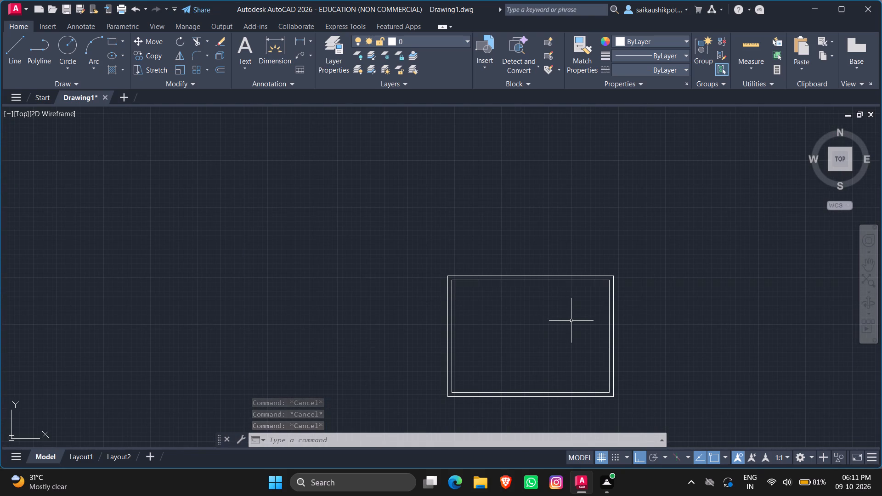
Offset the room's outer right wall line 10' to the right.
key(Escape)
key(Escape)
key(o)
key(Return)
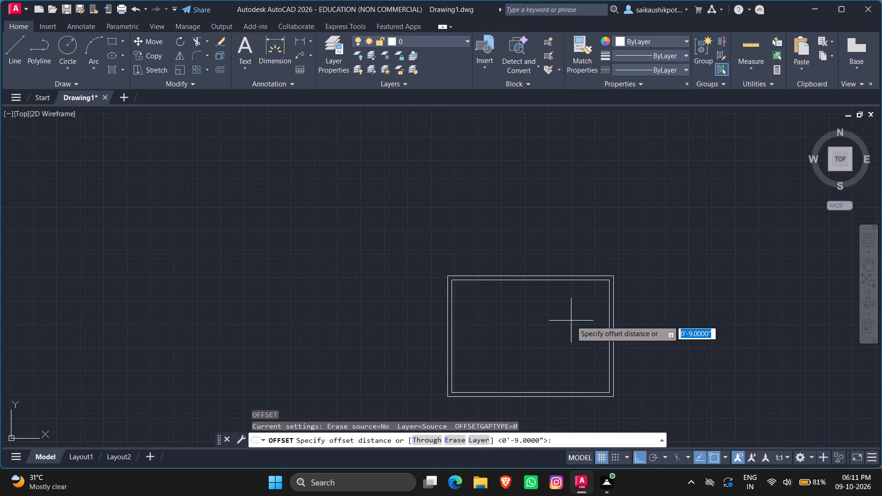
text(12')
key(Return)
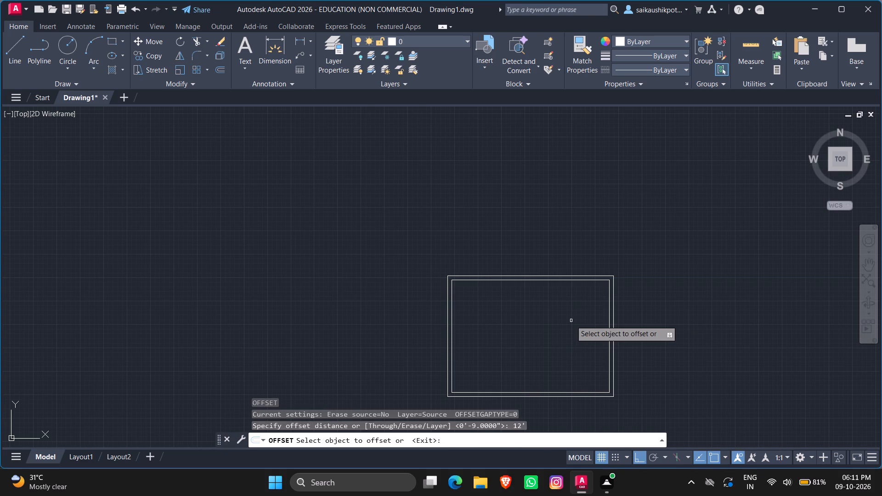
click(613, 292)
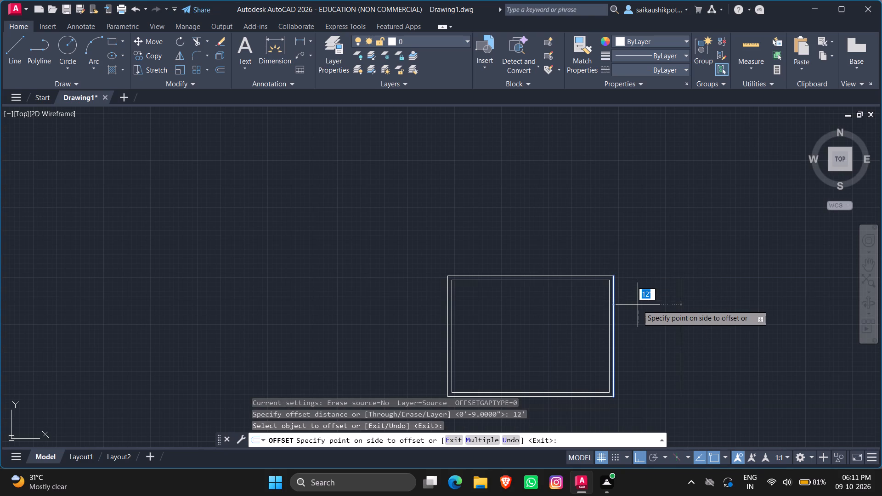
text(10')
key(Return)
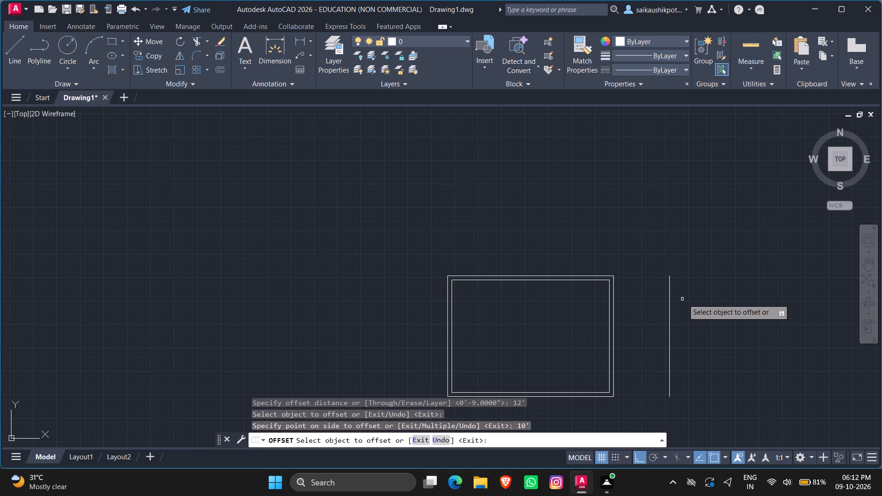
Offset the new vertical line 9" to the right to form a double wall.
click(670, 288)
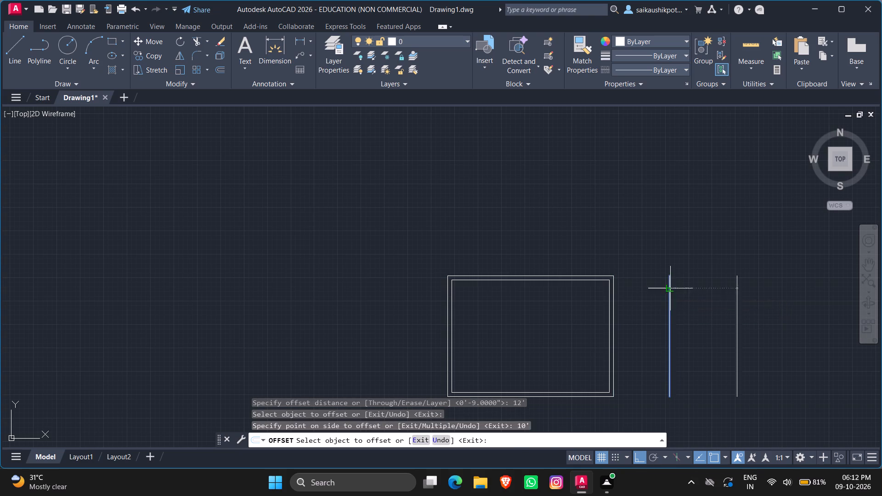
text(9")
key(Return)
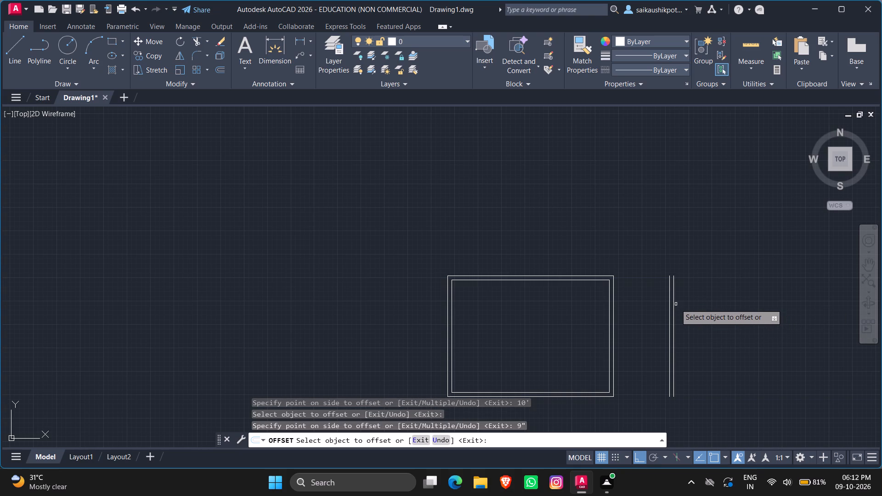
Offset the right line of the new double wall 28' to the right.
click(673, 302)
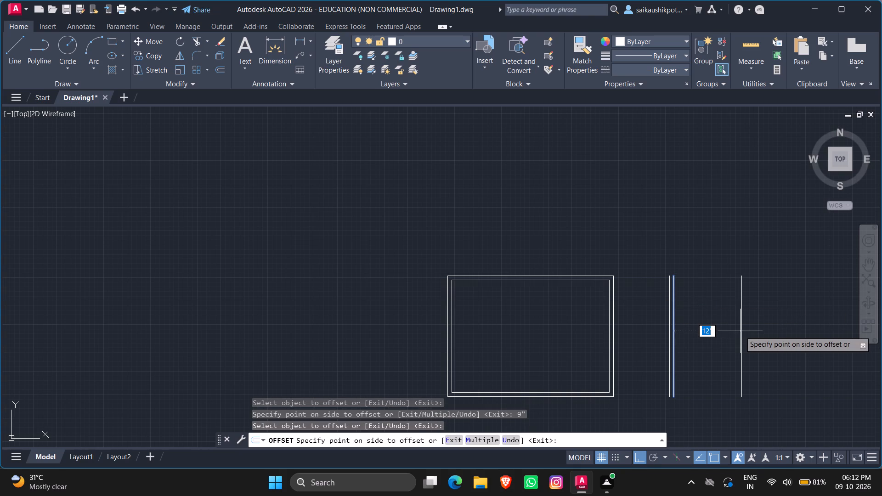
text(28')
key(Return)
scroll(525, 241, down, 3)
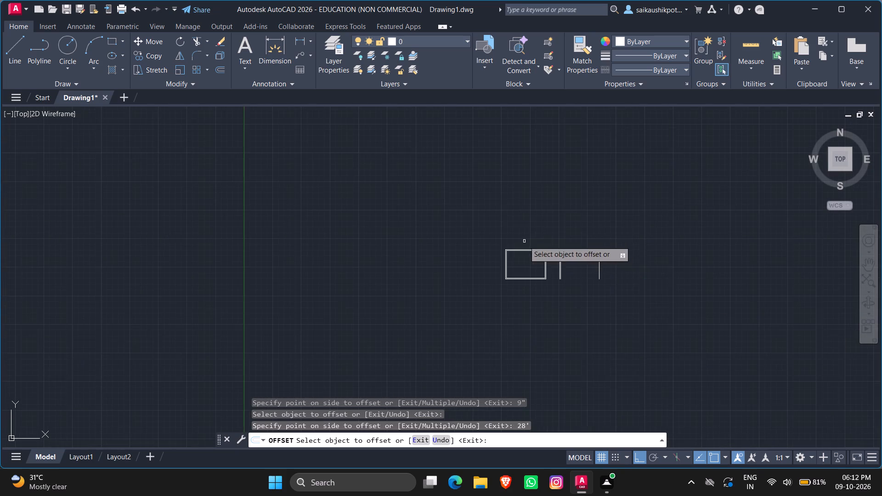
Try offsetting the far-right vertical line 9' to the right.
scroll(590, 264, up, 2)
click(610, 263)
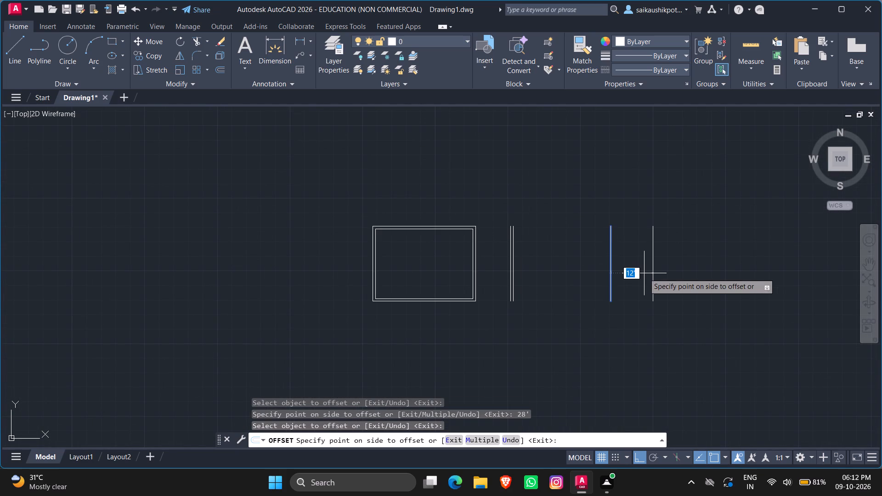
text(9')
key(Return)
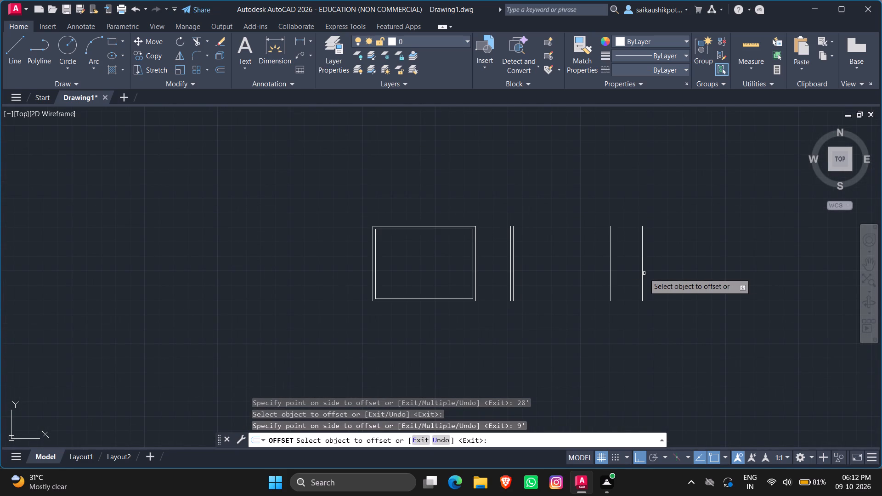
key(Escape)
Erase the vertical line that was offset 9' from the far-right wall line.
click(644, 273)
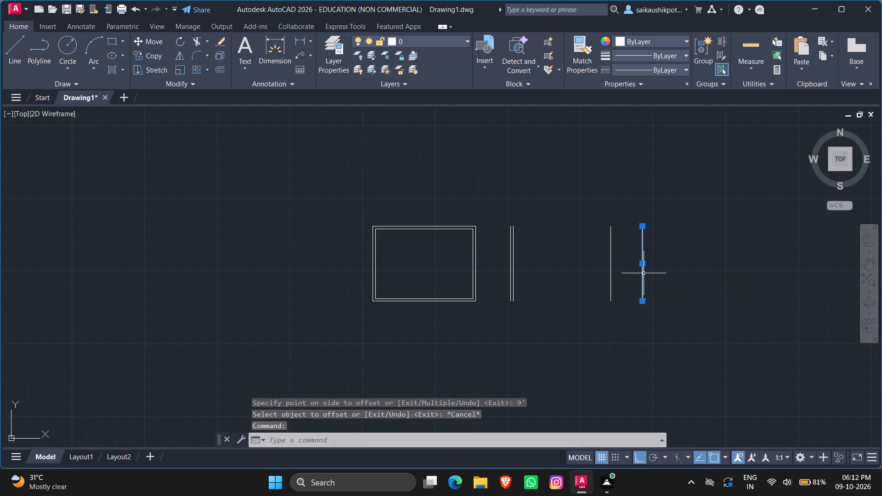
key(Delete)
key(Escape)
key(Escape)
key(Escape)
Offset the far-right vertical line 9" to the right to form a double wall.
key(o)
key(Return)
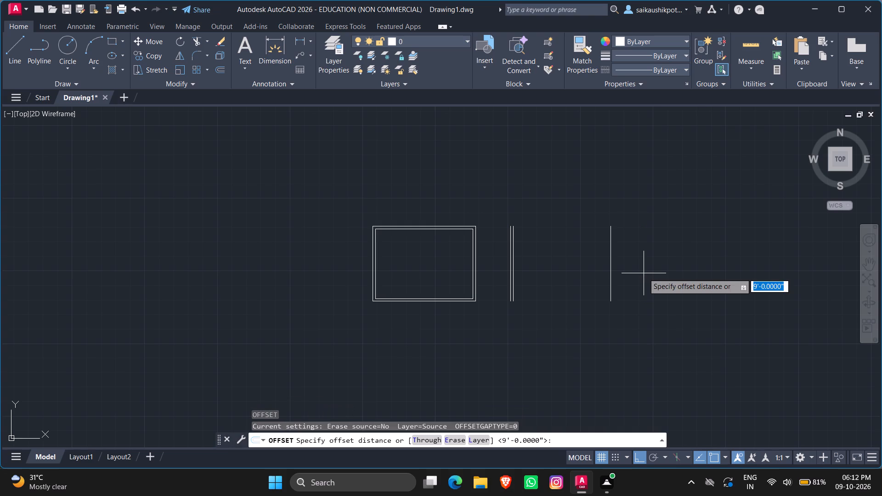
key(9)
key(shift+quotedbl)
key(Return)
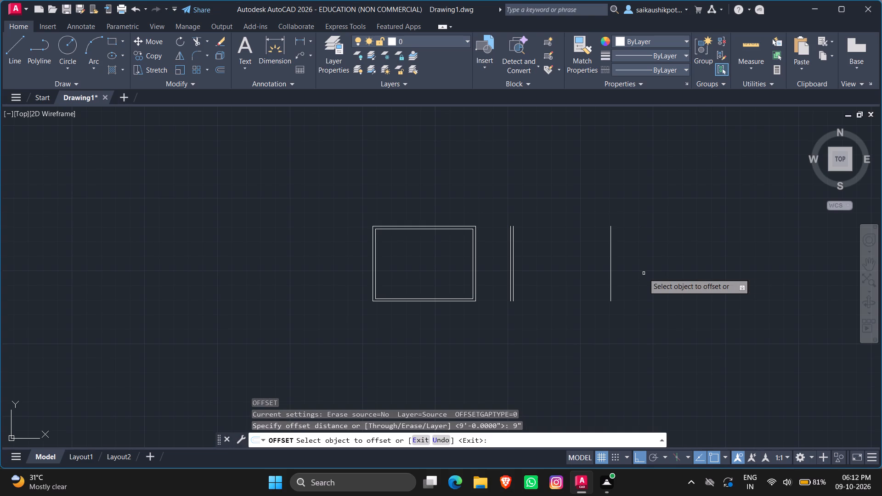
click(611, 276)
click(651, 290)
key(Escape)
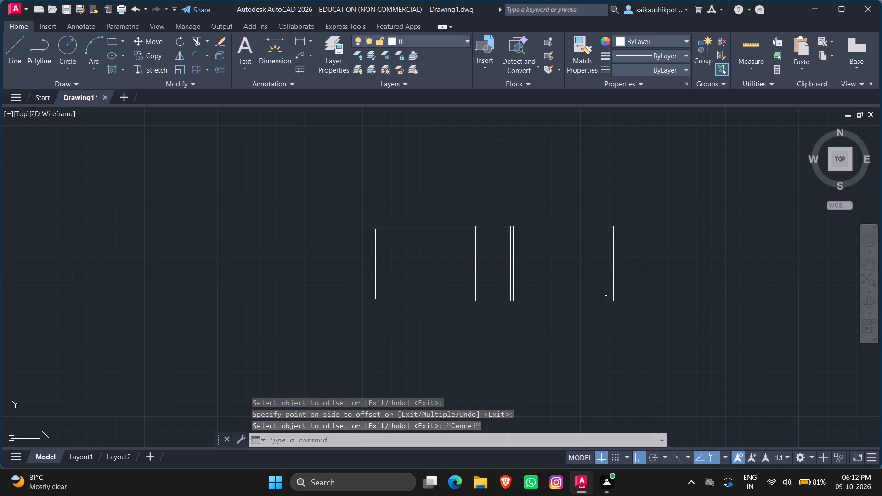
Draw a horizontal line from the room's outer top-right corner to the top end of the middle double wall's left line.
scroll(499, 234, up, 3)
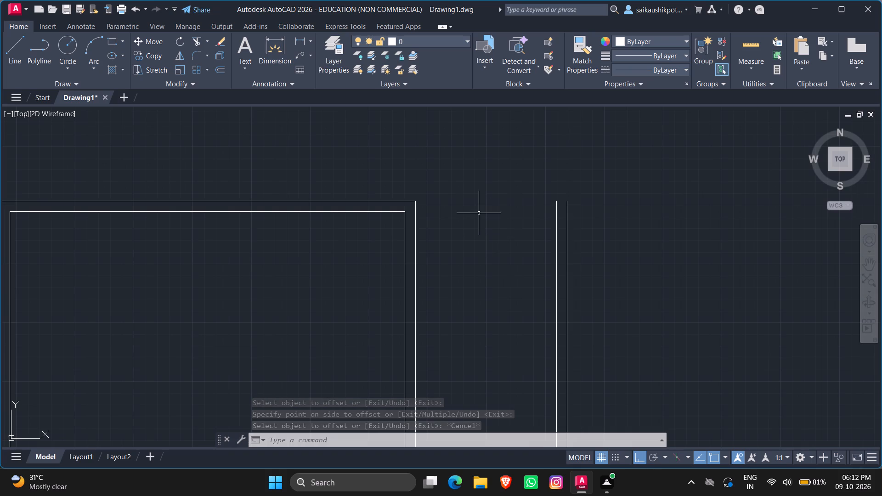
key(l)
key(Return)
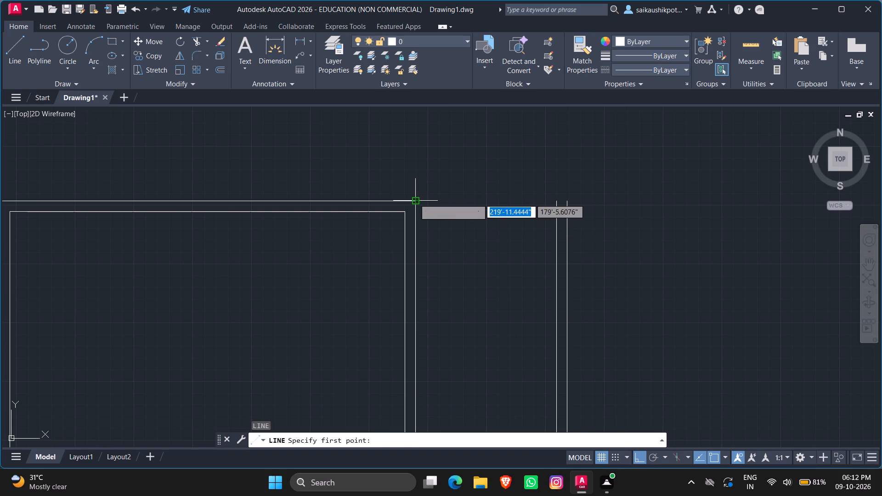
click(414, 198)
click(554, 198)
key(Escape)
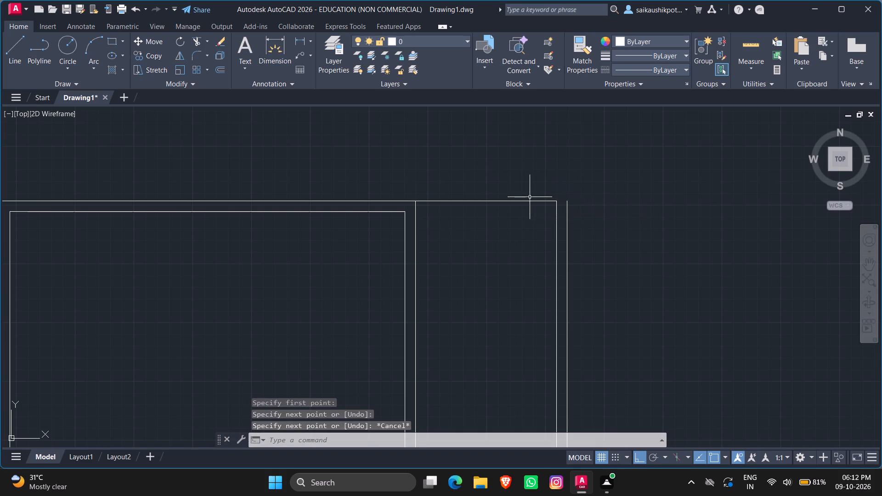
Offset the new horizontal line between the room and the middle wall 3' downward.
key(Escape)
key(o)
key(Return)
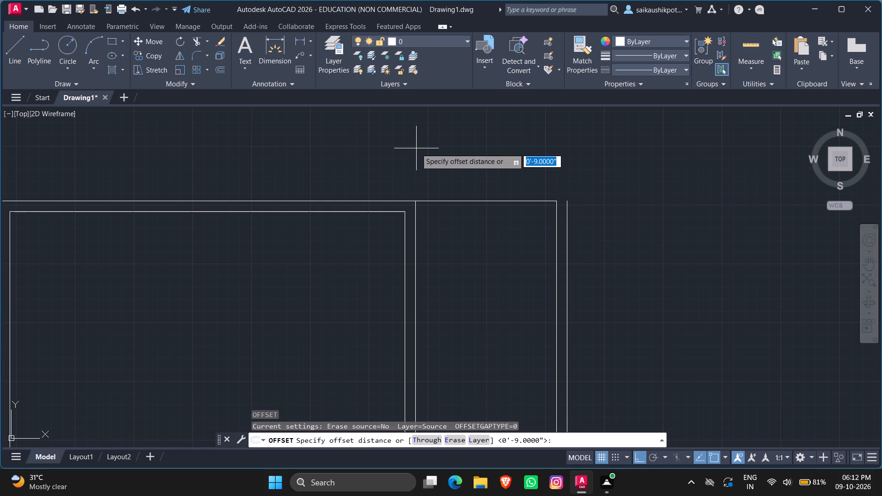
text(3')
key(Return)
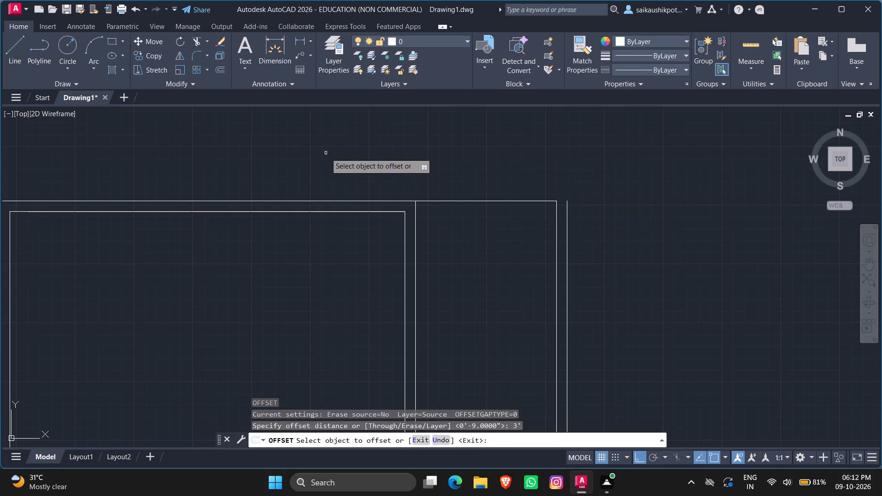
click(421, 200)
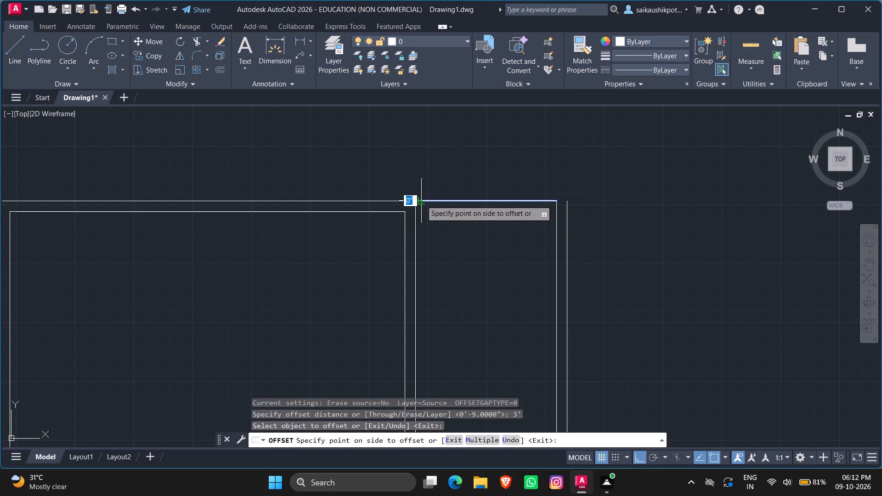
click(443, 260)
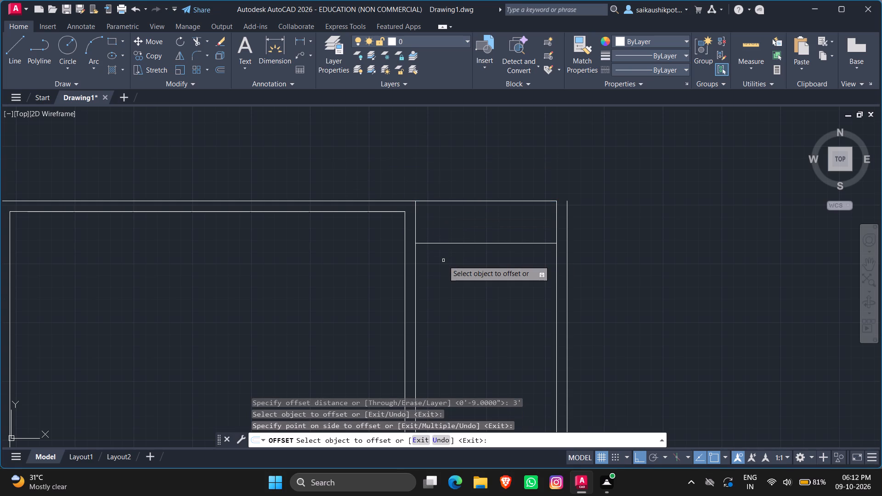
key(Escape)
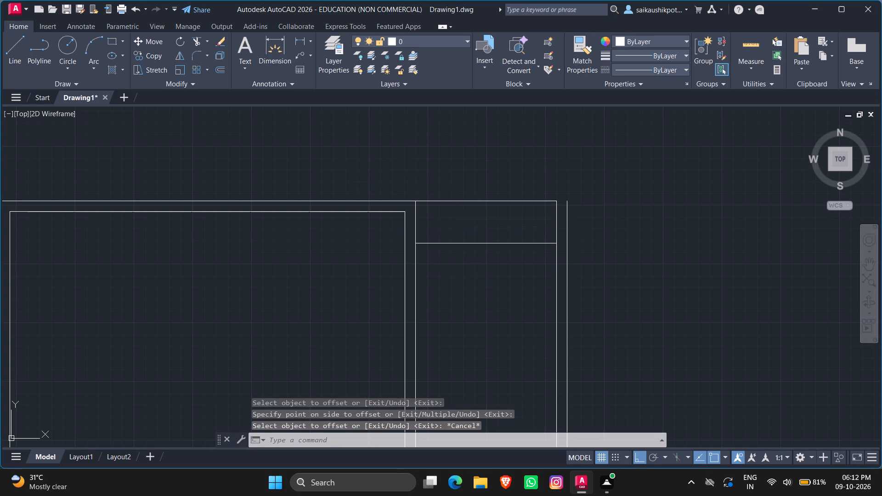
Erase the original horizontal line joining the room's top corner to the middle double wall.
click(453, 208)
click(454, 174)
click(513, 220)
click(452, 163)
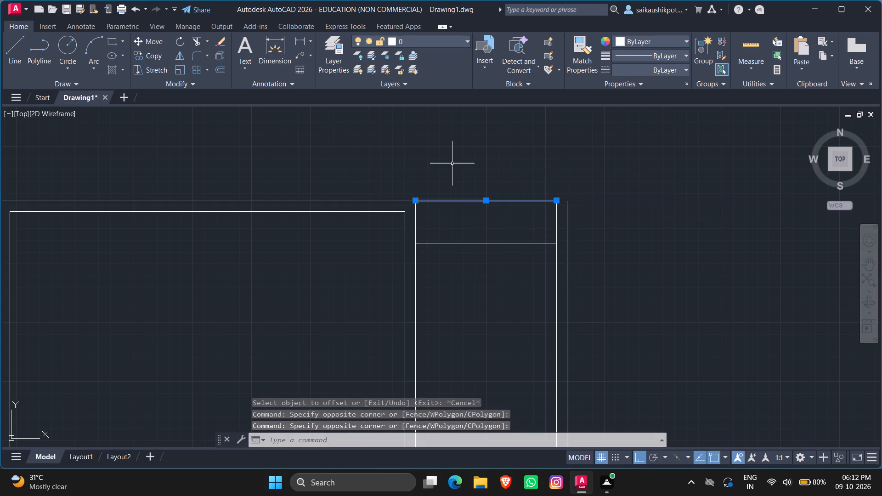
key(Delete)
Offset the remaining horizontal connecting line 9" downward to form a double wall.
scroll(403, 213, down, 1)
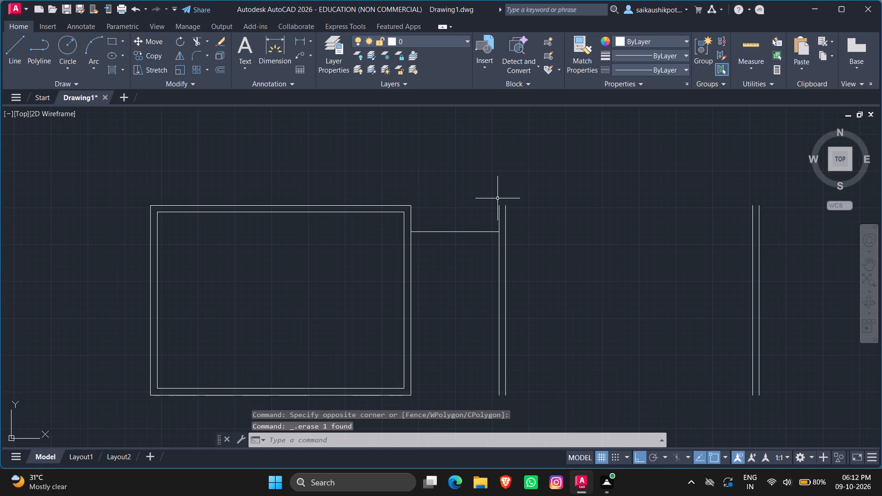
scroll(490, 200, down, 1)
scroll(503, 196, up, 2)
scroll(443, 203, down, 1)
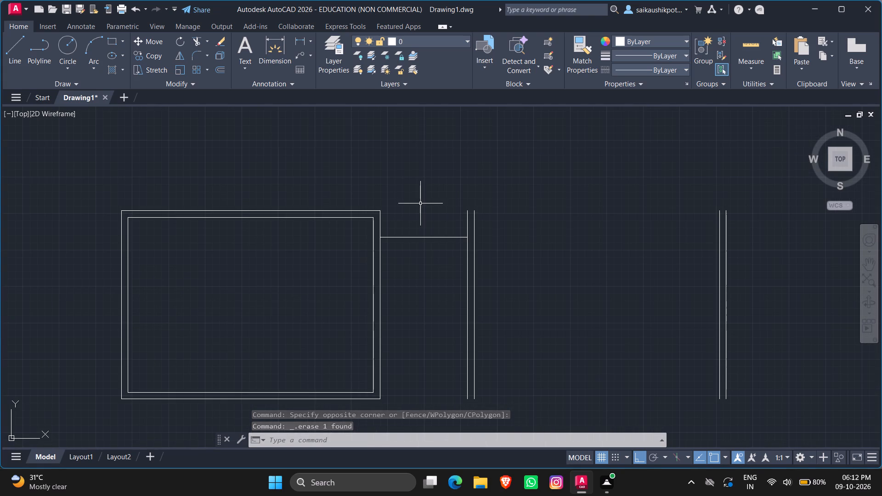
key(o)
key(Return)
key(9)
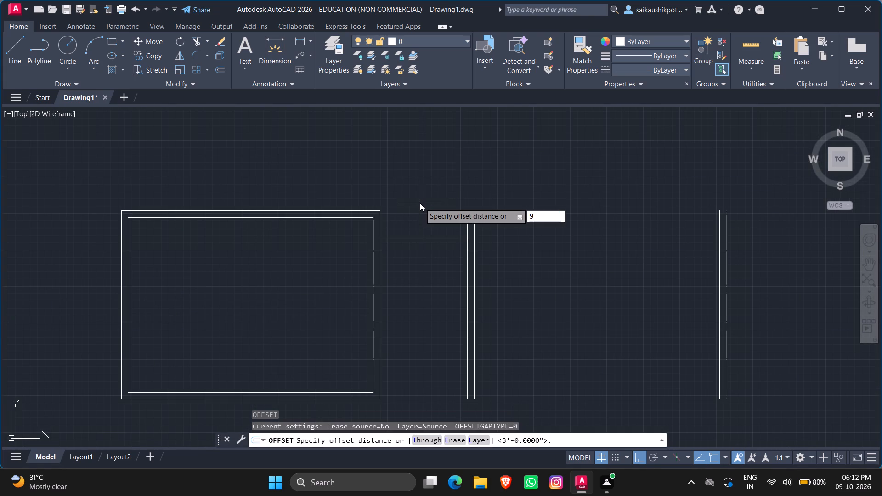
key(shift+quotedbl)
key(Return)
click(427, 238)
click(426, 280)
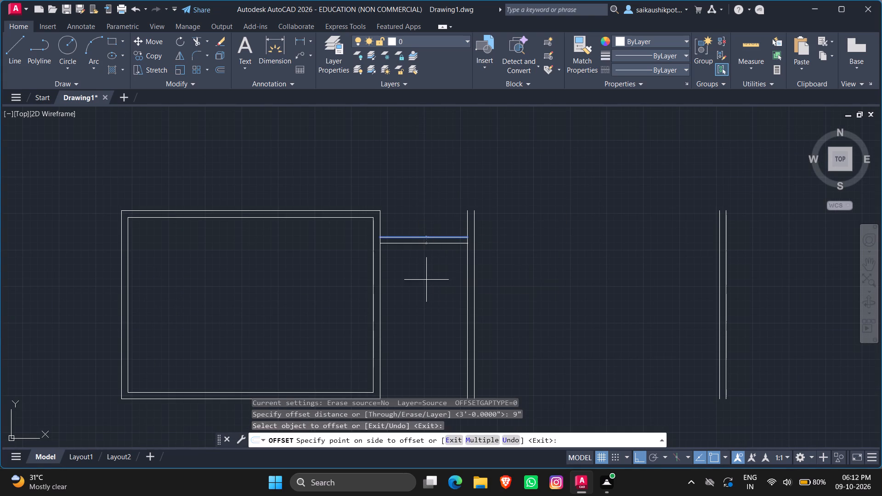
key(Escape)
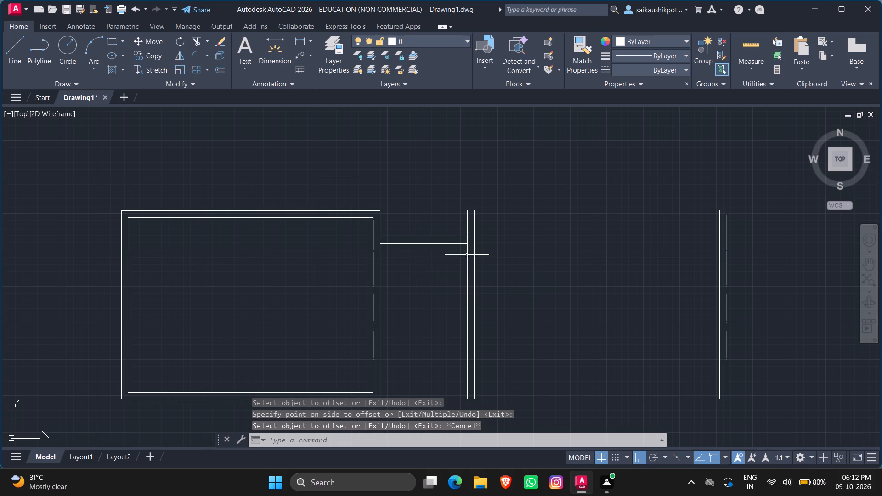
Trim the vertical wall segments between the two connecting lines at the room's outer wall and the middle wall's left line.
text(TR)
key(Return)
key(Return)
scroll(373, 238, up, 2)
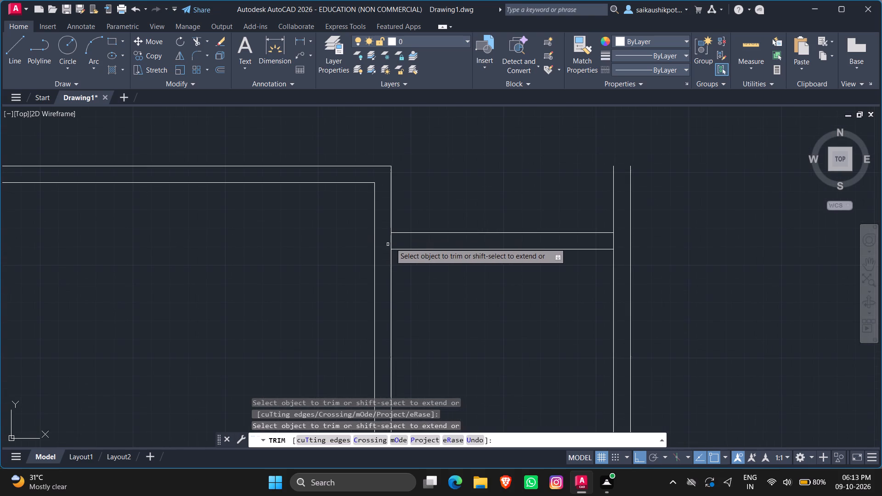
click(392, 242)
click(614, 245)
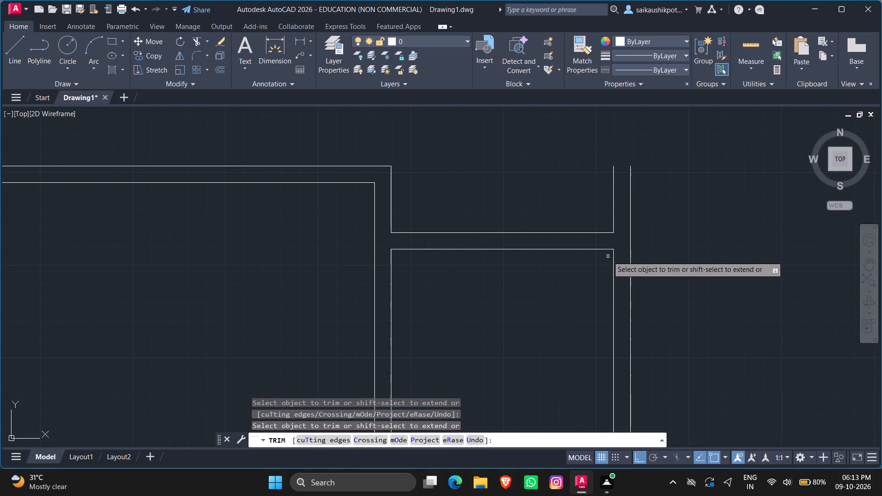
key(Escape)
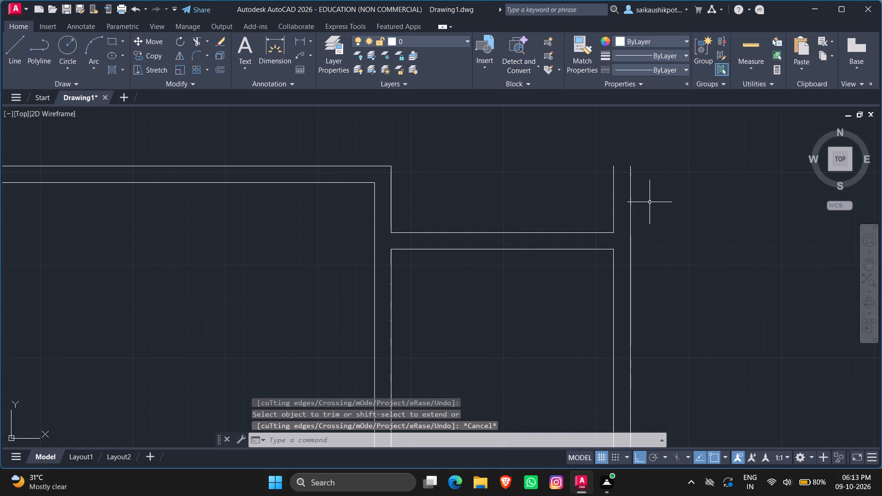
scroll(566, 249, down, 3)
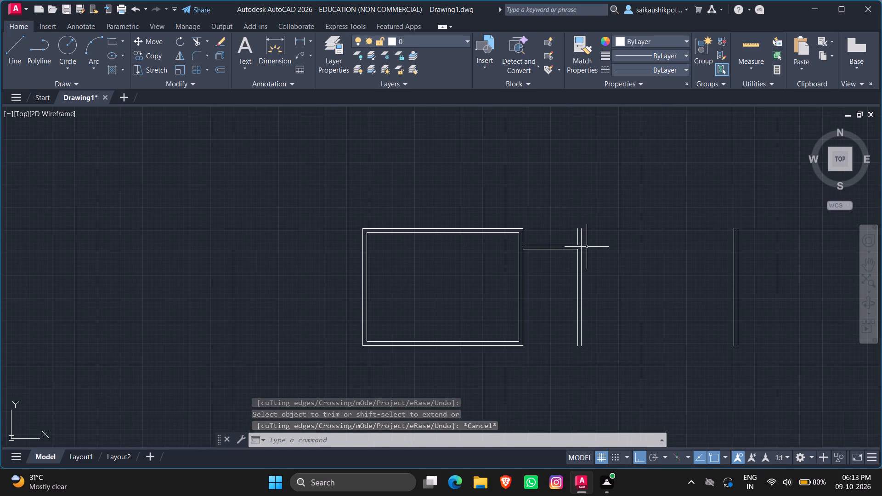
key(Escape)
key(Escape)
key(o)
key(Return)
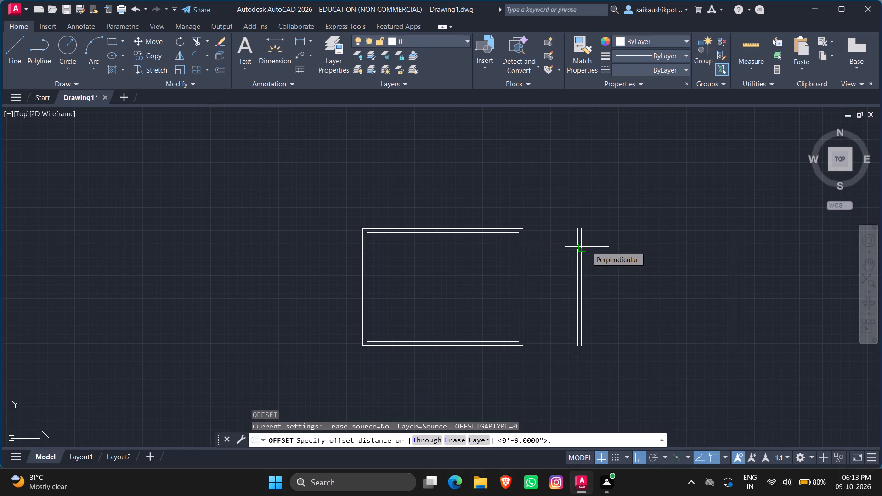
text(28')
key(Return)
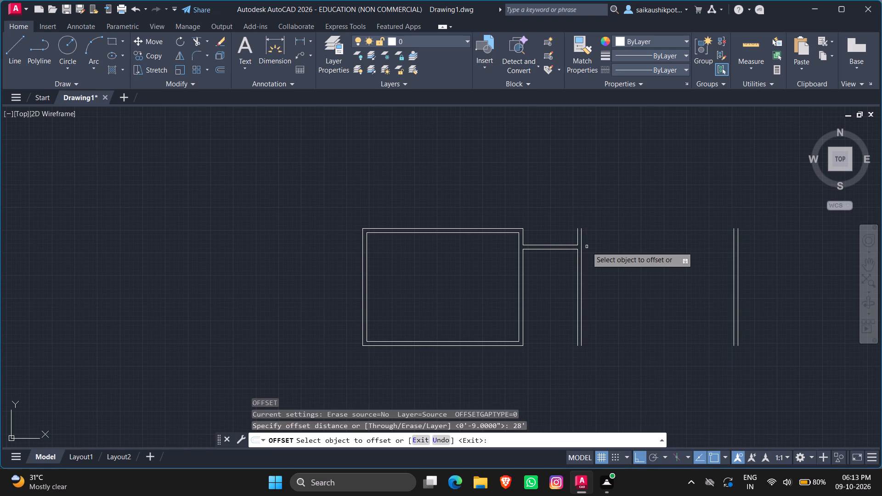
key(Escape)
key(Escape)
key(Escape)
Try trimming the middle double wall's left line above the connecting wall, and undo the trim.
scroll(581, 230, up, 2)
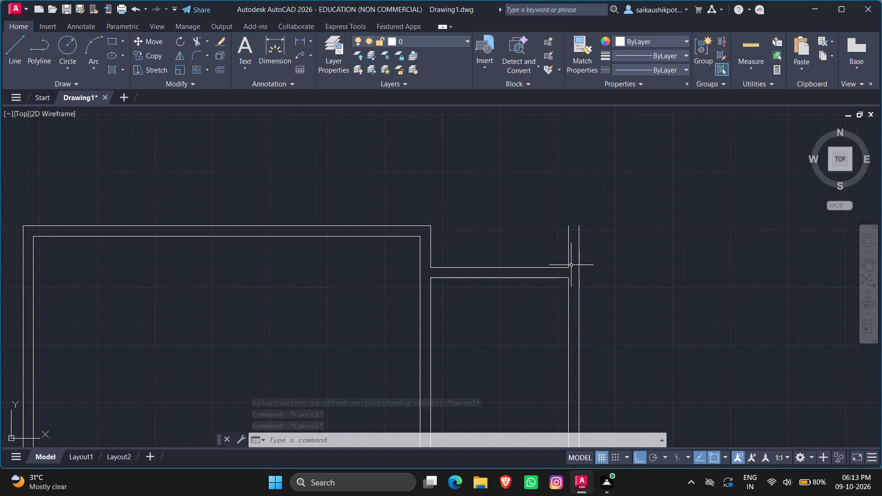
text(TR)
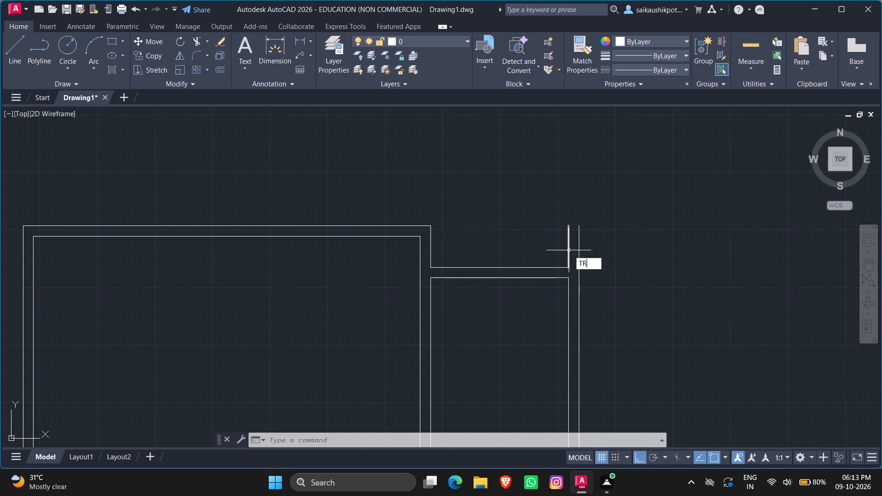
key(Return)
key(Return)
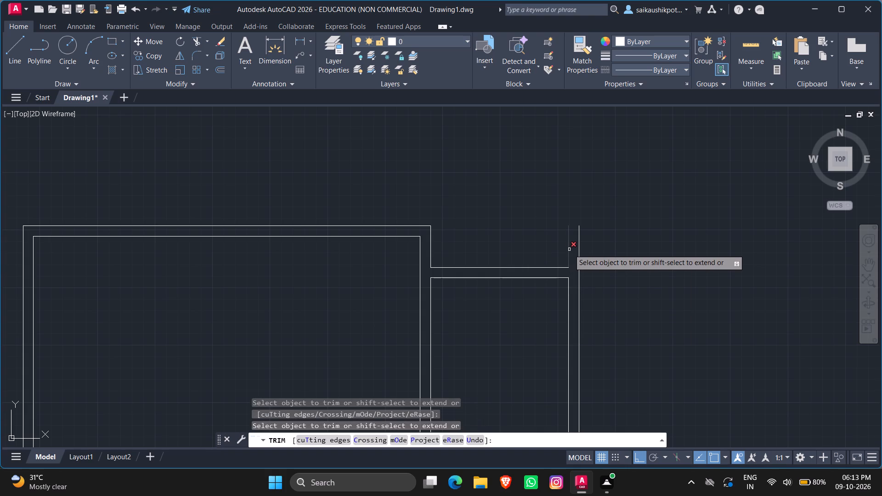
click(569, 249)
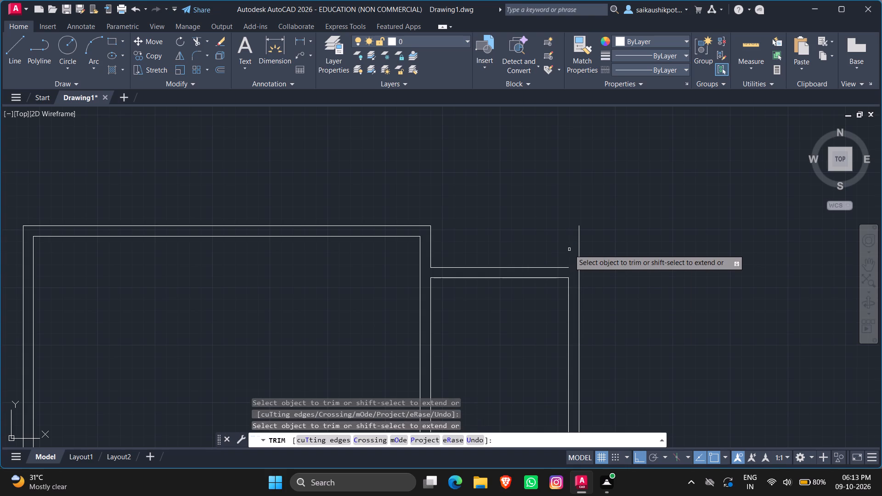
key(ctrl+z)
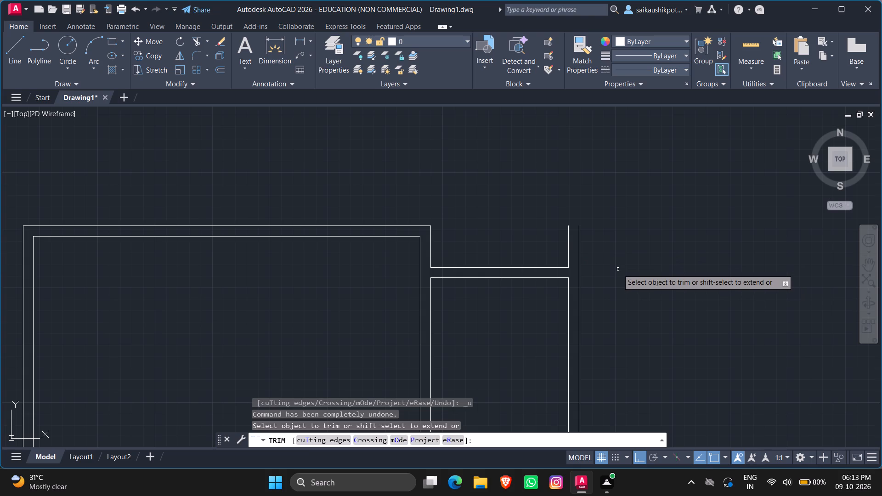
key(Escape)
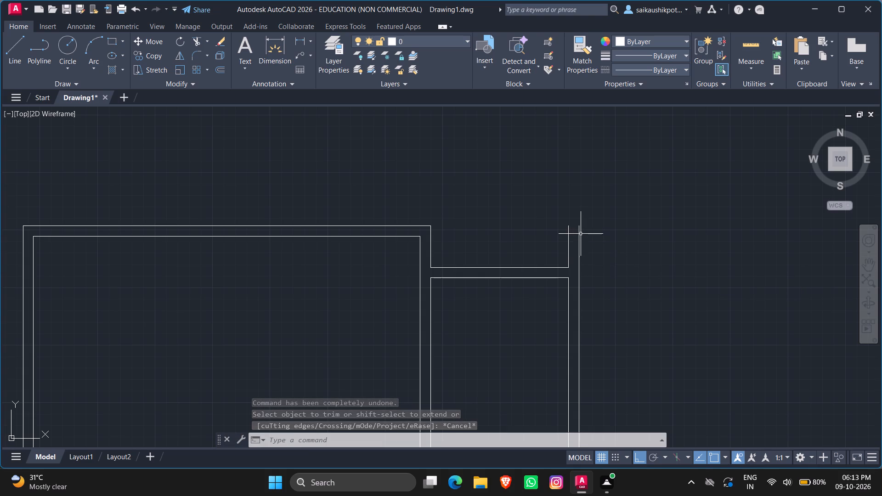
Draw a horizontal line closing the top of the second room, from the middle wall's left line to the far wall's outer line.
key(l)
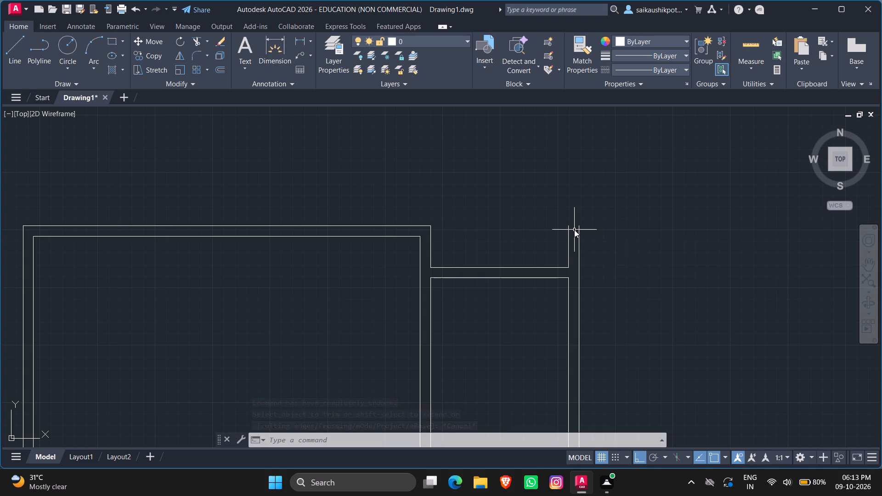
key(Return)
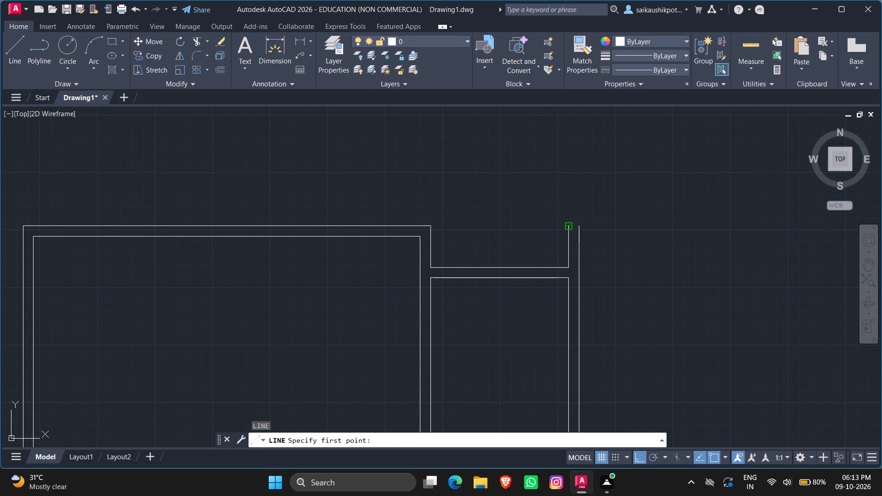
click(571, 225)
scroll(646, 244, down, 1)
scroll(689, 246, down, 1)
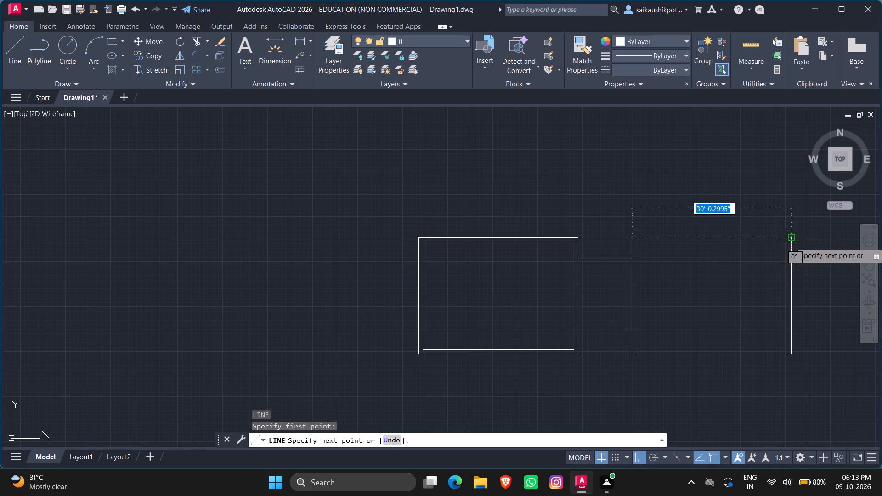
scroll(797, 242, up, 2)
click(777, 238)
key(Escape)
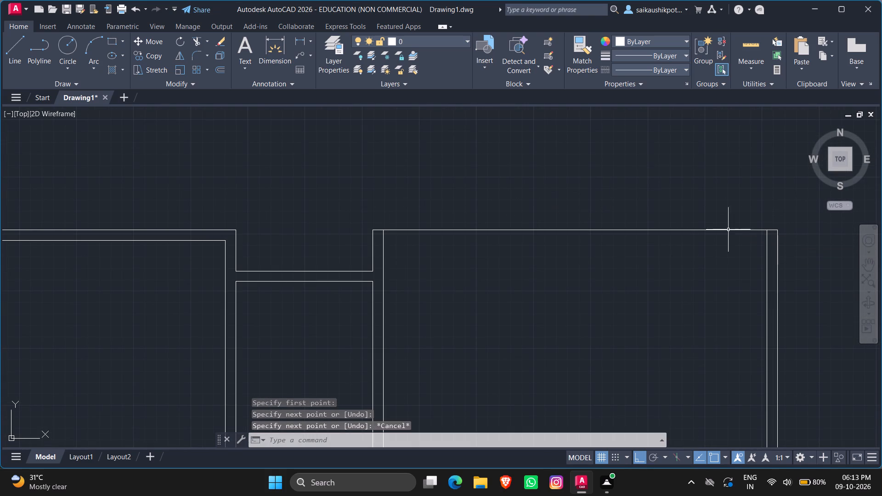
key(Escape)
Offset the second room's top line 9" downward to form a double wall.
key(o)
key(Return)
text(9")
key(Return)
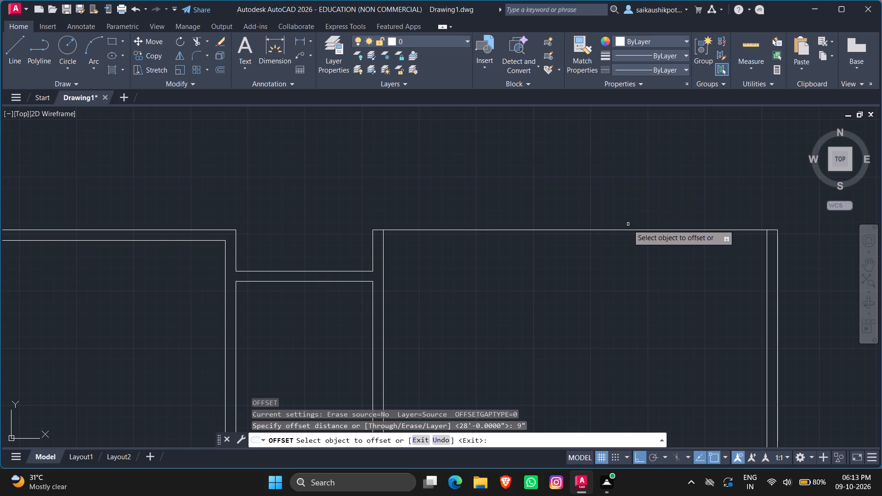
click(628, 229)
click(641, 288)
key(Escape)
key(Escape)
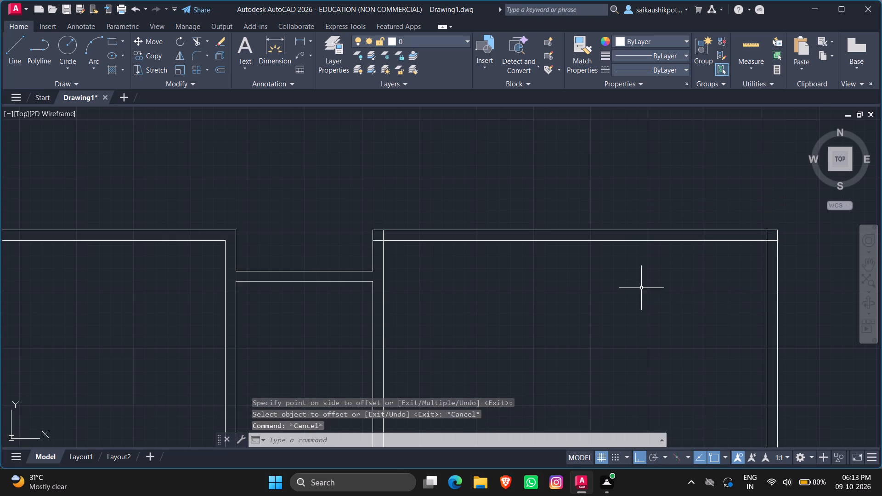
Trim the overlapping inner wall segments at both top corners of the second room to leave clean double-wall corners.
text(TR)
key(Return)
key(Return)
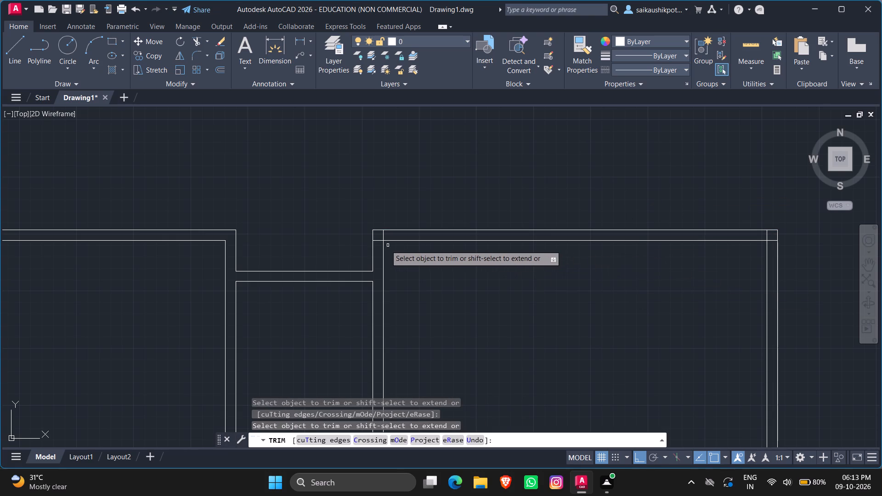
scroll(382, 245, up, 3)
drag(392, 211, 359, 244)
scroll(359, 244, down, 1)
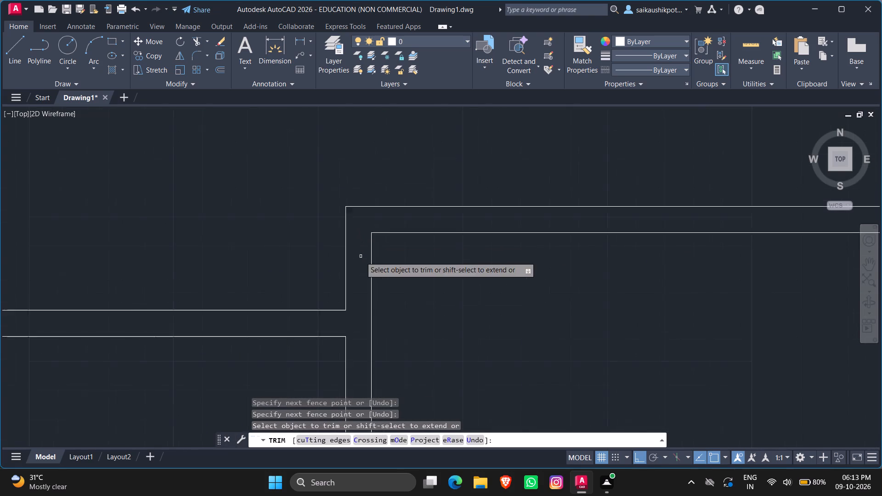
scroll(361, 259, down, 3)
scroll(593, 249, up, 2)
scroll(646, 263, up, 5)
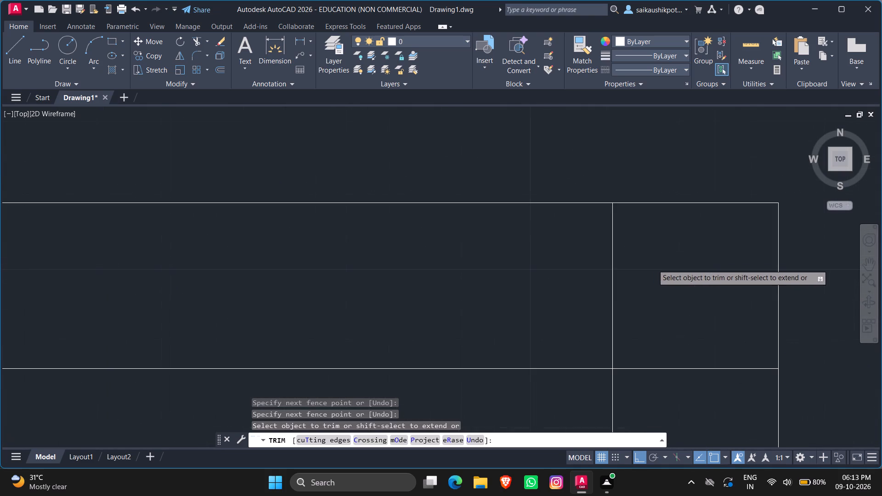
drag(590, 282, 712, 411)
key(Escape)
key(Escape)
scroll(673, 366, down, 2)
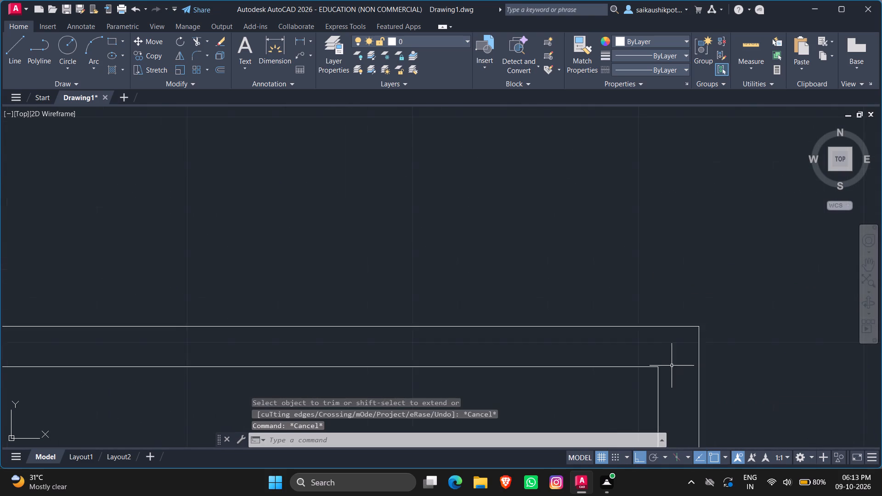
scroll(671, 365, down, 4)
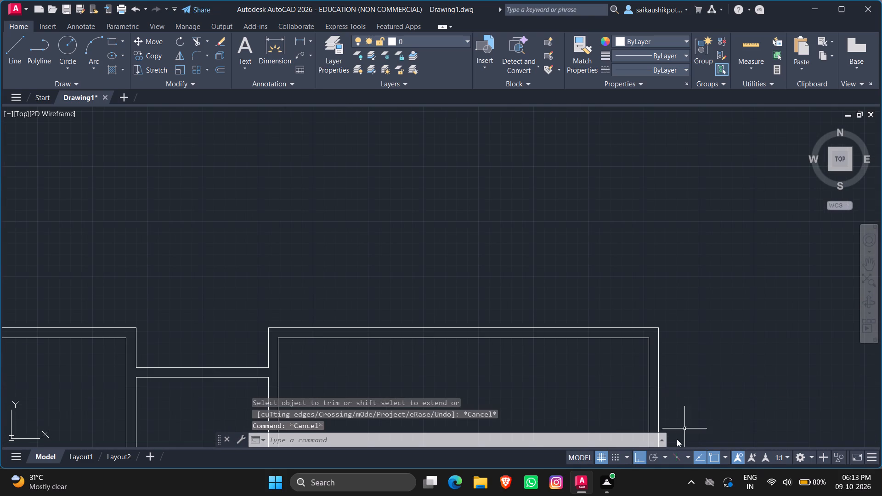
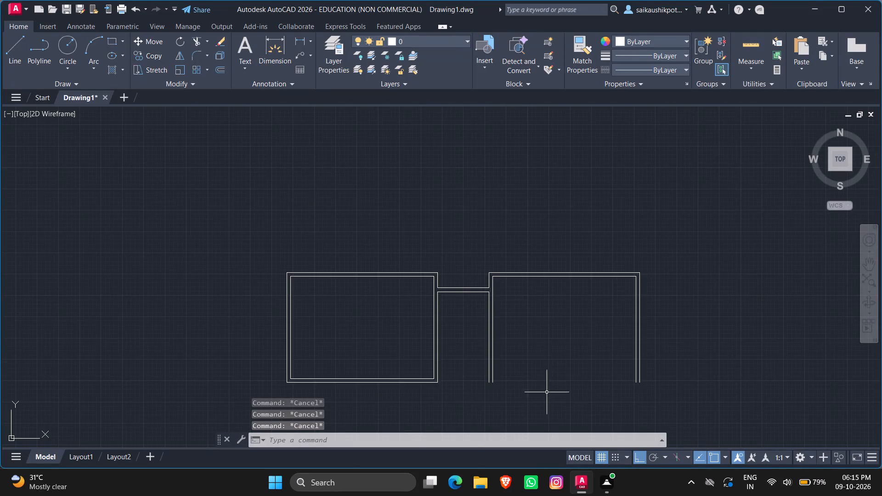
Draw a horizontal line closing the bottom of the second room, between the inner lines of its two side walls.
scroll(536, 399, up, 2)
key(Escape)
key(Escape)
scroll(498, 379, down, 1)
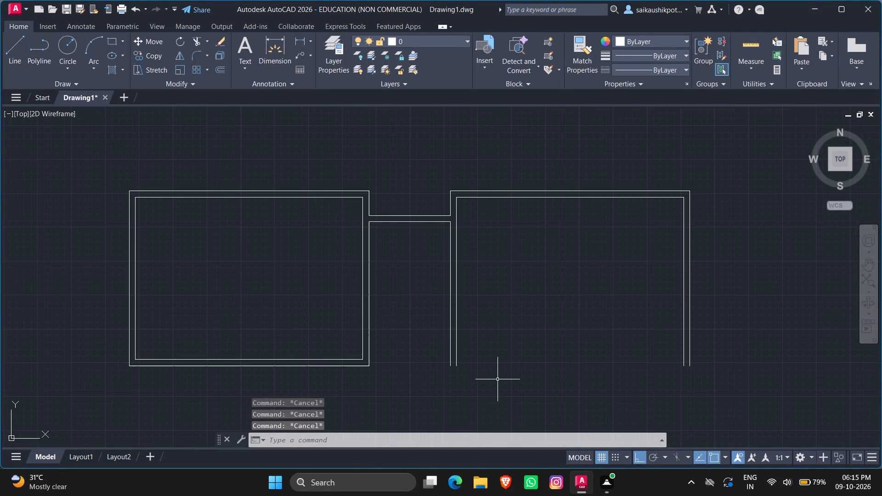
key(l)
key(Return)
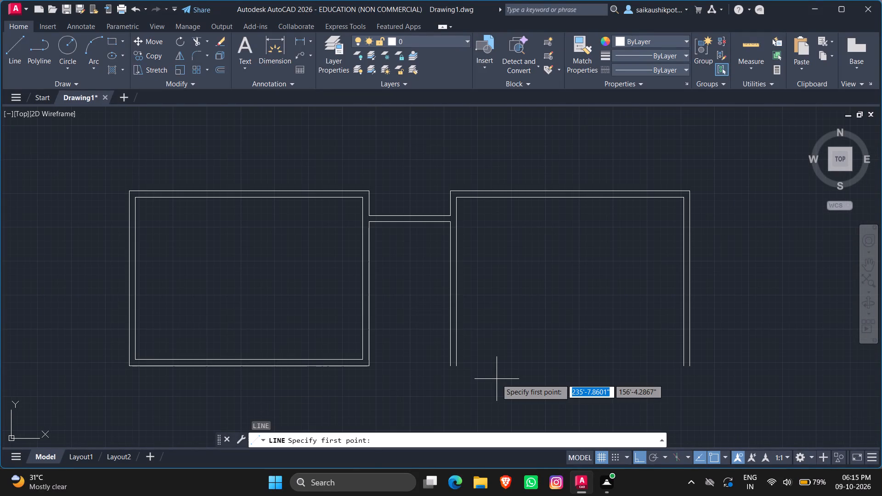
click(458, 363)
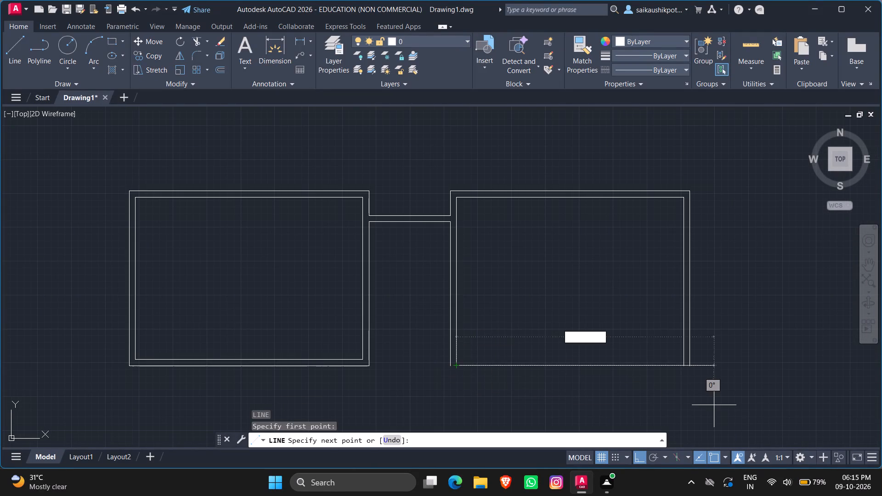
scroll(677, 374, up, 1)
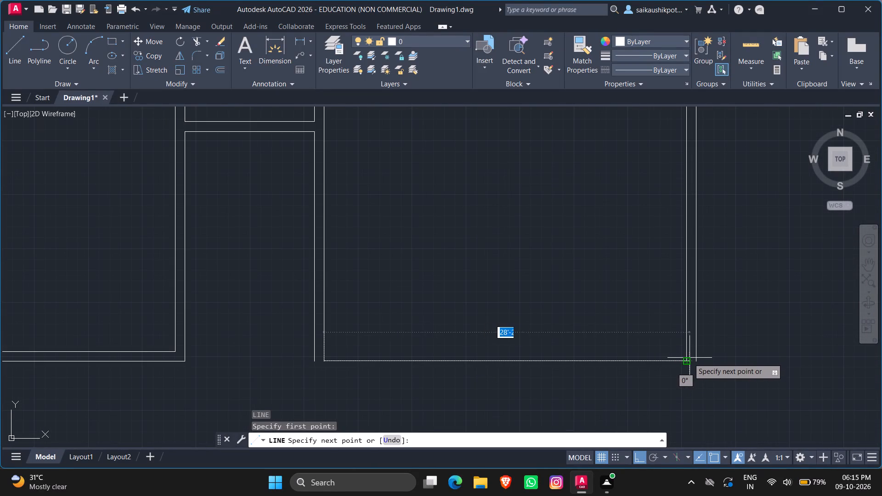
click(686, 364)
key(Escape)
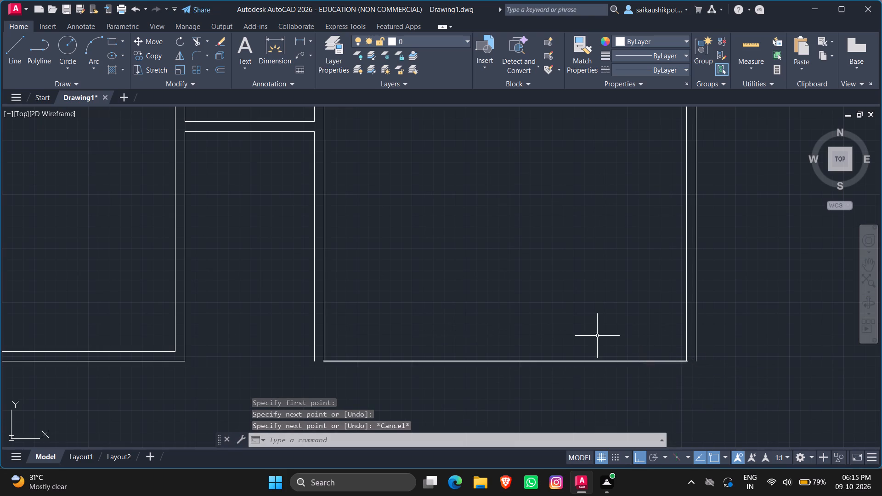
Offset the second room's bottom line 9" downward to form a double wall.
scroll(595, 331, down, 1)
key(Escape)
key(o)
key(Return)
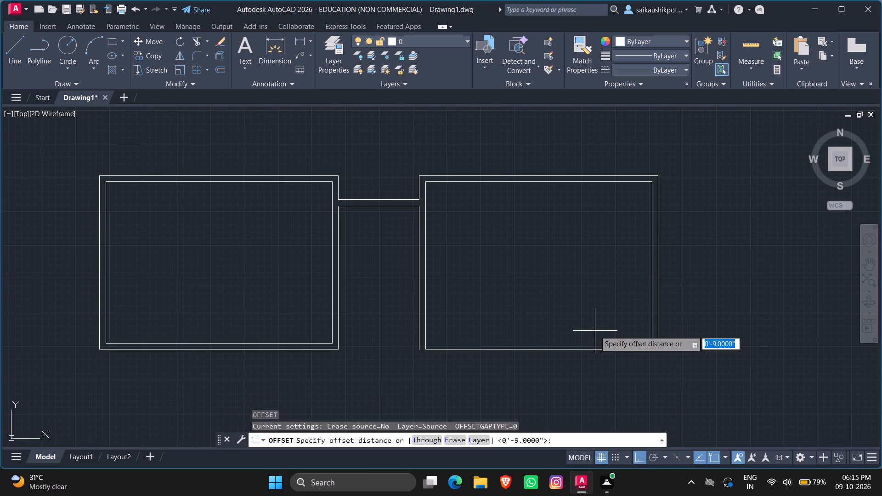
key(9)
key(shift+quotedbl)
key(Return)
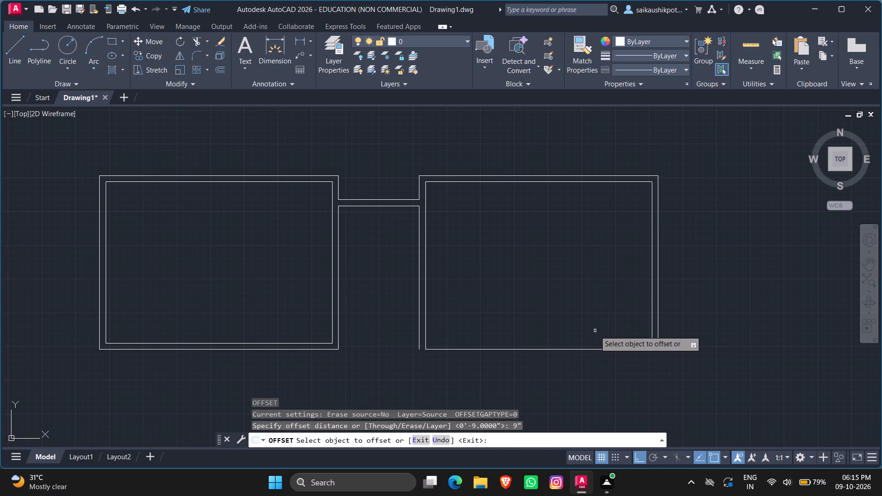
scroll(584, 332, down, 1)
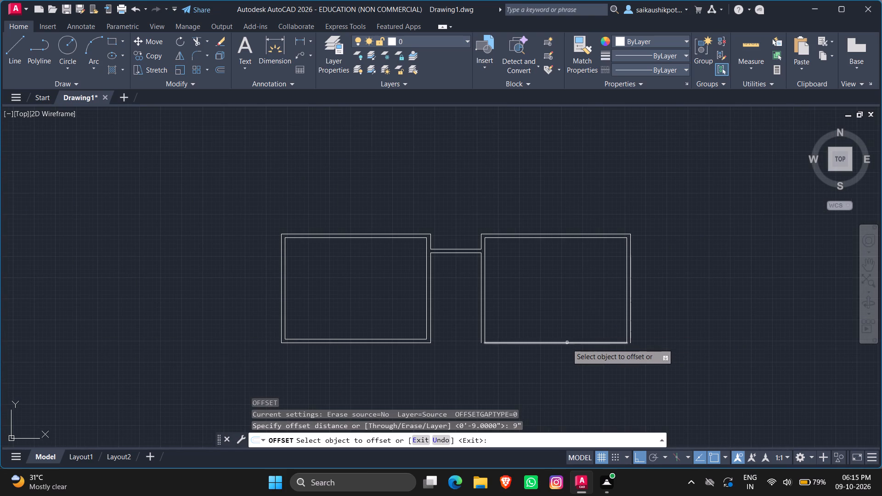
click(562, 343)
click(562, 367)
key(Escape)
key(Escape)
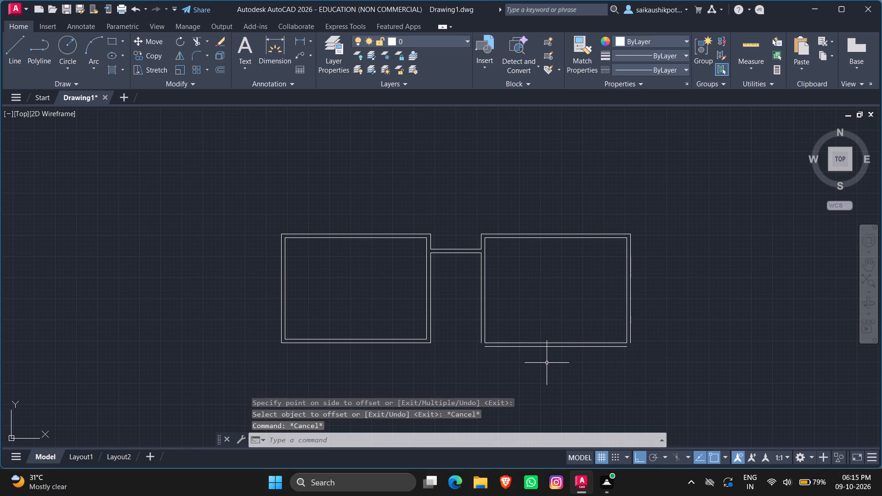
Fillet the second room's outer left wall line with its outer bottom line into a square corner.
text(FILLET)
key(Return)
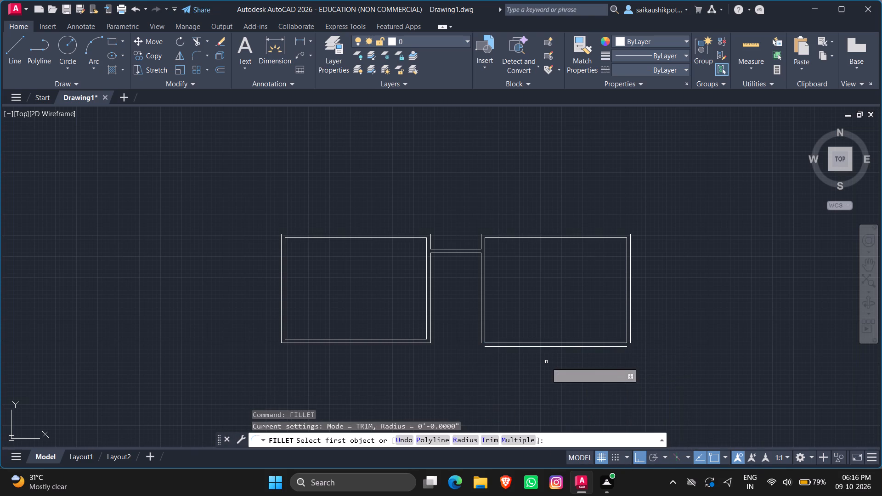
scroll(463, 356, up, 2)
scroll(506, 318, up, 1)
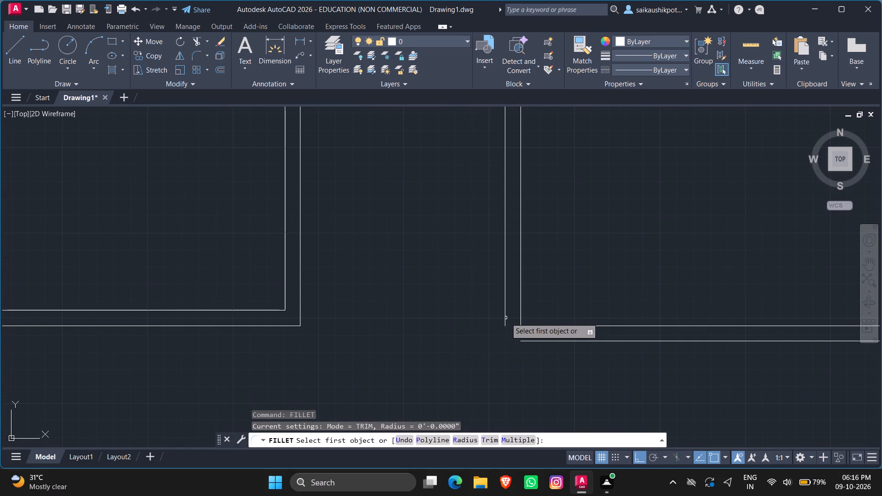
click(503, 320)
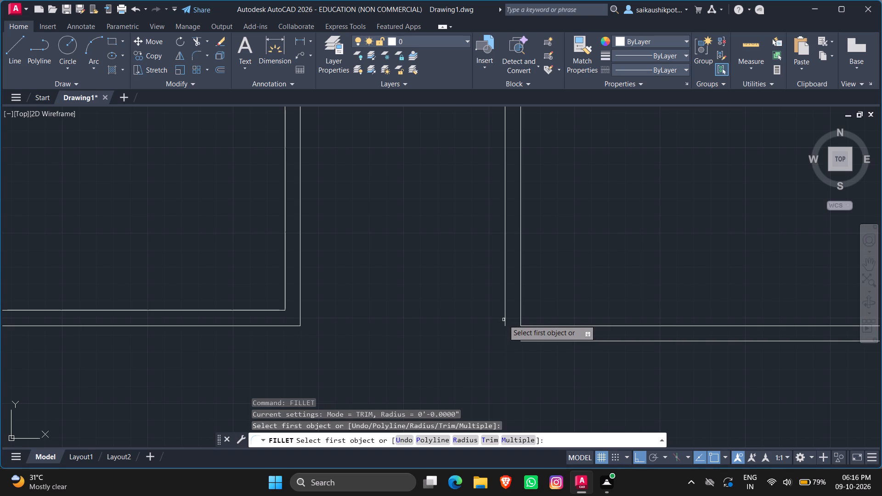
click(504, 327)
click(523, 342)
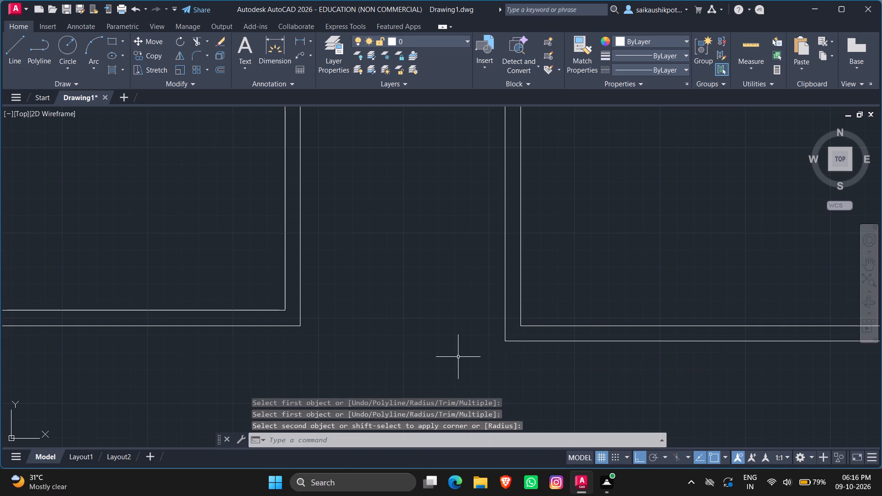
Fillet the second room's outer right wall line with its outer bottom line into a square corner.
scroll(456, 357, down, 4)
key(space)
scroll(597, 334, up, 1)
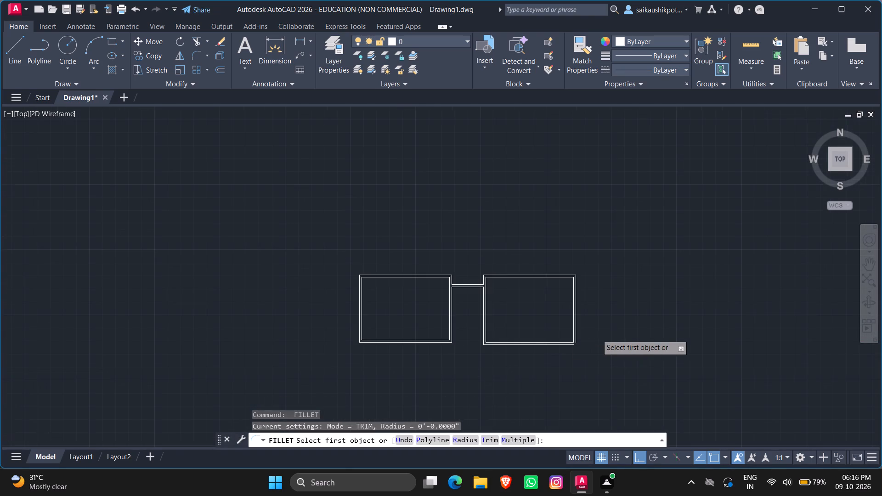
scroll(597, 334, up, 1)
scroll(556, 349, up, 2)
click(524, 356)
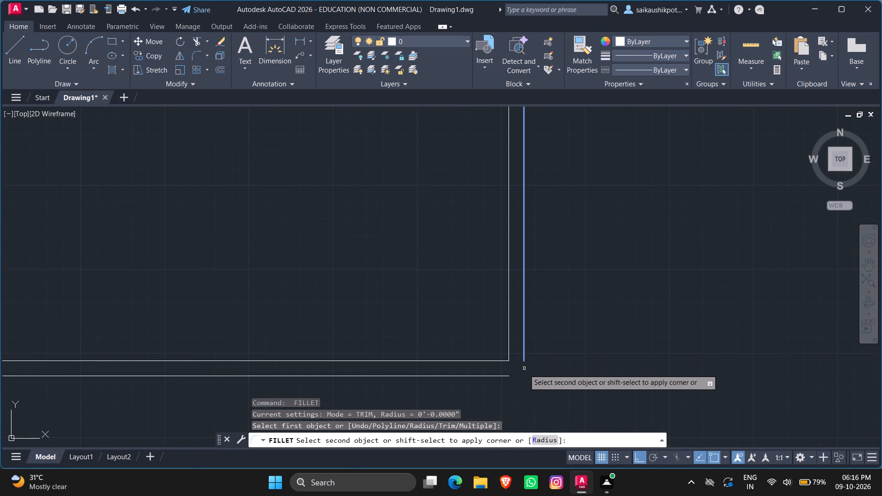
click(509, 377)
key(Escape)
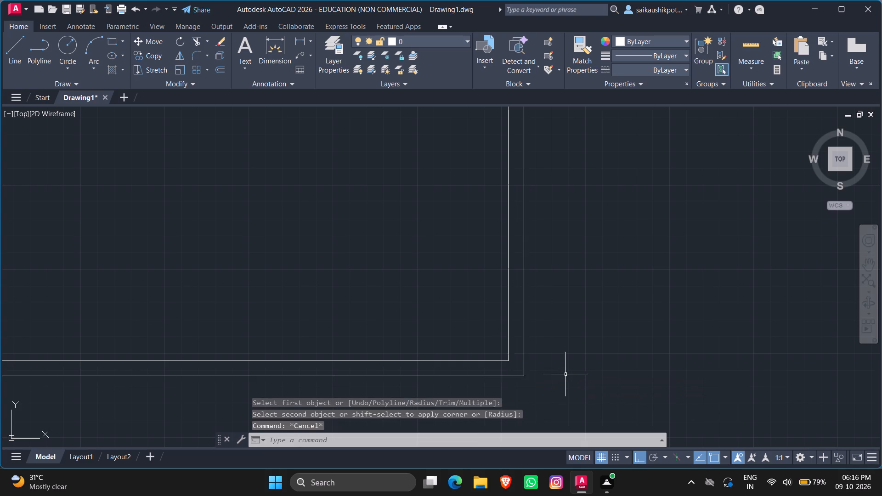
scroll(569, 372, down, 4)
key(Escape)
scroll(570, 325, down, 1)
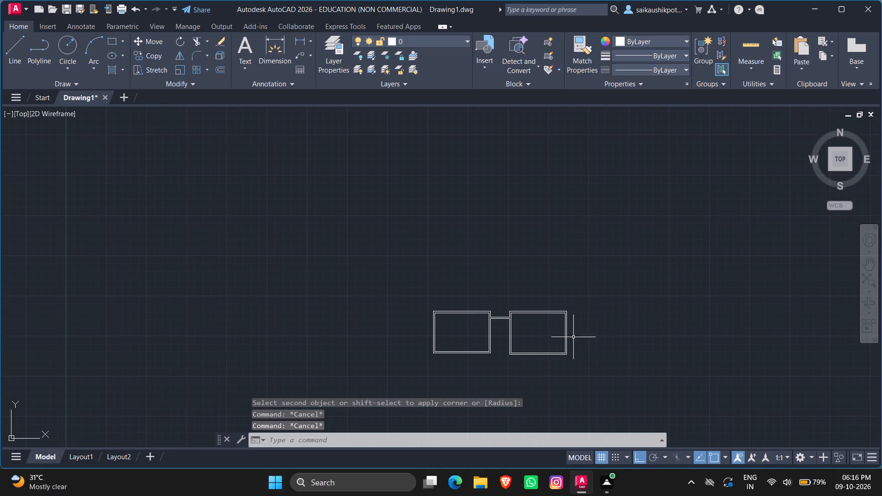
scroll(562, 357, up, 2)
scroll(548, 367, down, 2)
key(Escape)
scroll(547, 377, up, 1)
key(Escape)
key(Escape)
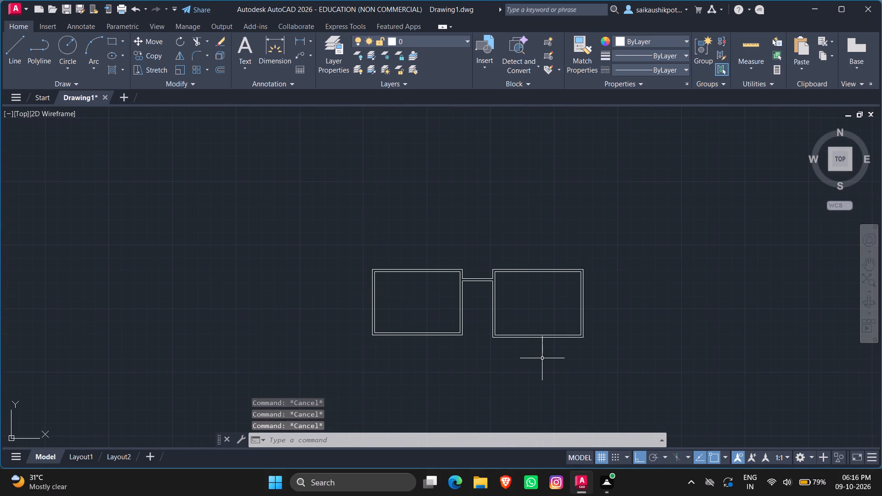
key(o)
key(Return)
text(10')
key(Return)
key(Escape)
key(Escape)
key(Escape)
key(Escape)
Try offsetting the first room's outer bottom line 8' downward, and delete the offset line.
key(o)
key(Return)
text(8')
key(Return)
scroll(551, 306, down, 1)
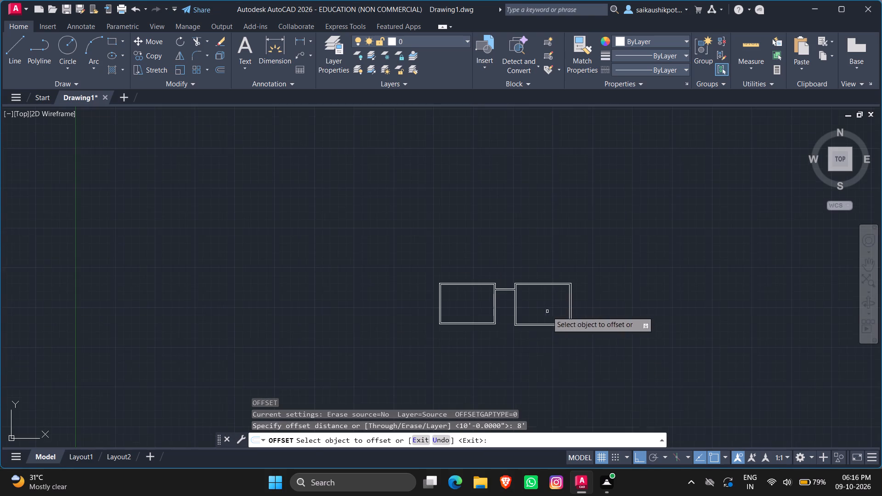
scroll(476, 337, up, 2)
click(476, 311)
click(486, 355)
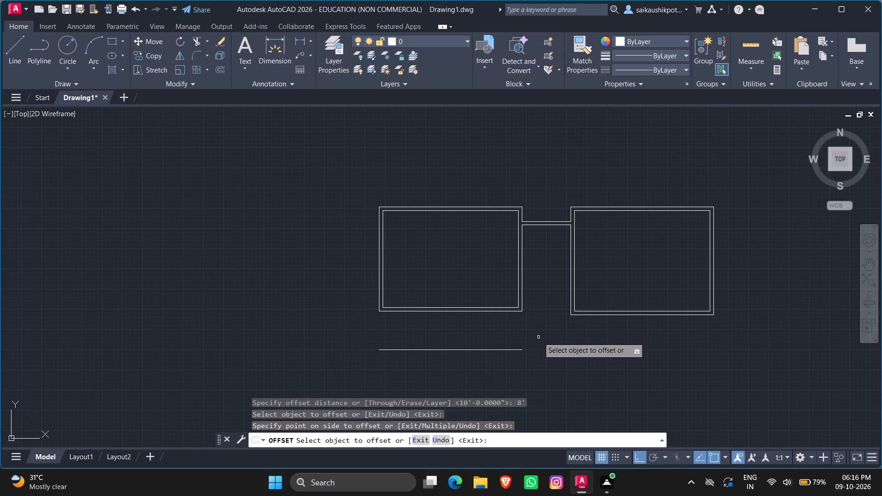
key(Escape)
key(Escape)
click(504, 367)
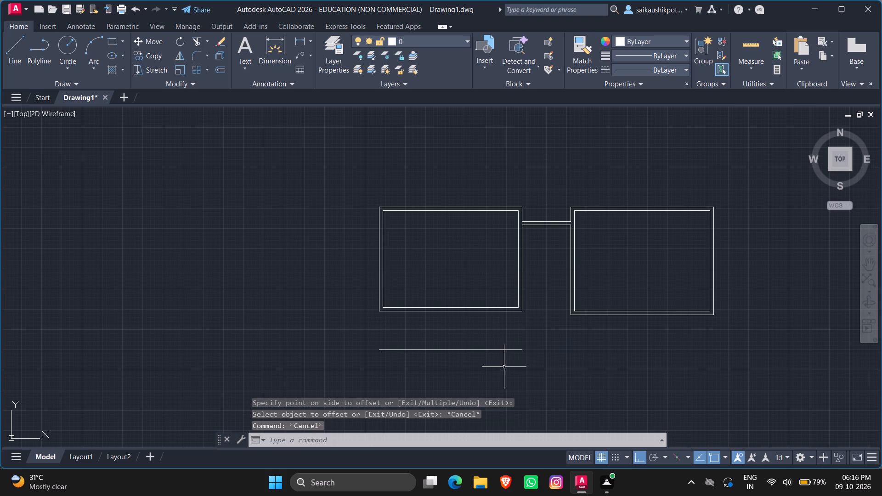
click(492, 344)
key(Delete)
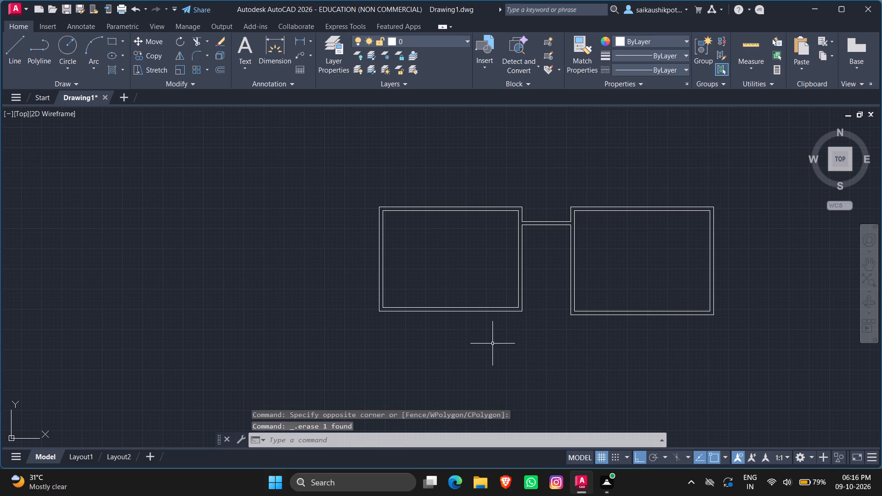
Offset the first room's outer bottom line 7' downward.
key(o)
key(Return)
text(6')
key(Return)
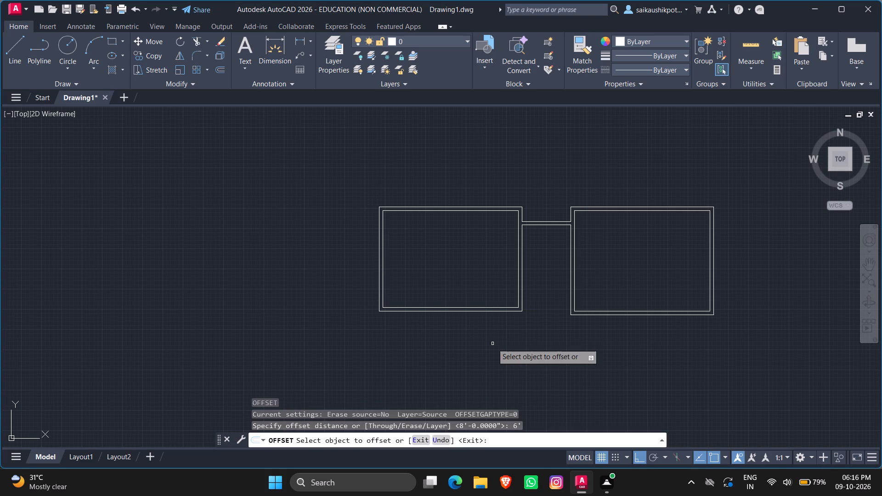
click(437, 310)
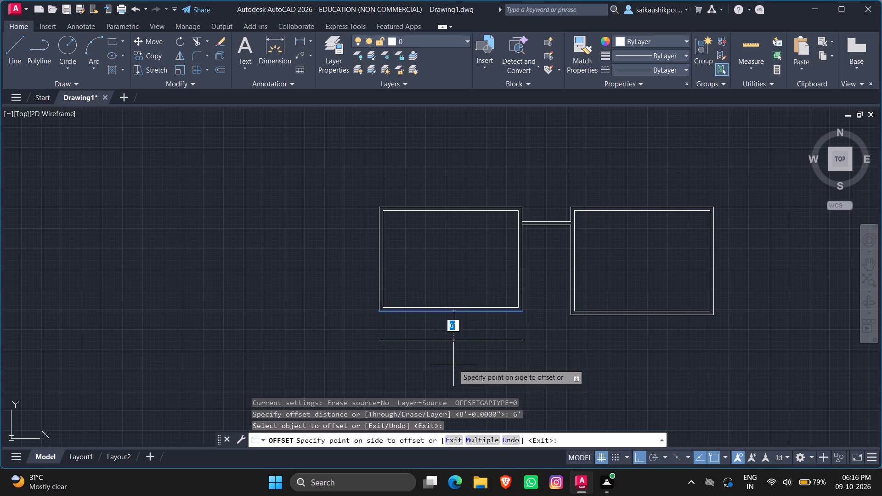
text(7')
key(Return)
key(Escape)
key(Escape)
key(Escape)
key(Escape)
key(Escape)
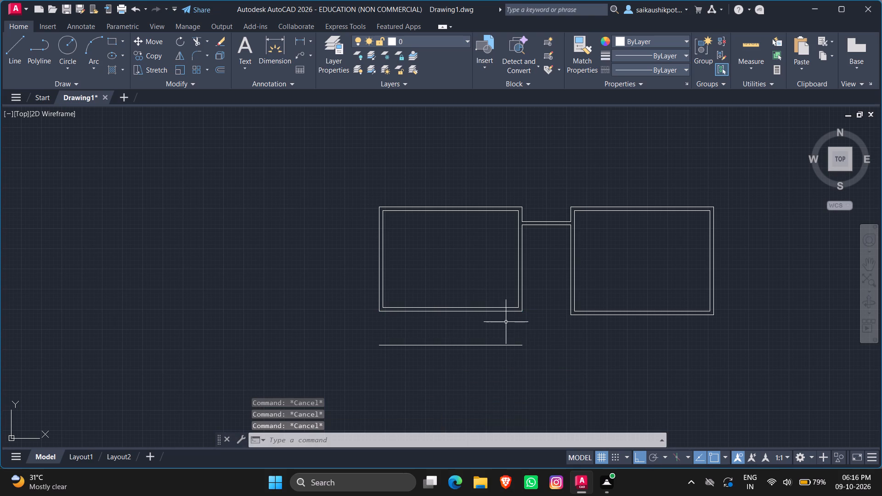
Offset the separate horizontal line below the first room 9" downward to form a double wall.
scroll(493, 339, up, 2)
scroll(493, 339, down, 1)
scroll(493, 339, up, 1)
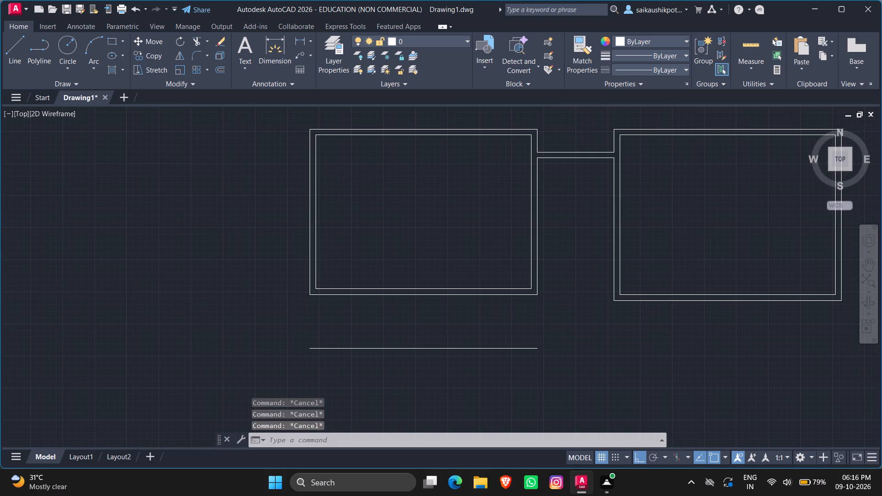
key(o)
key(Return)
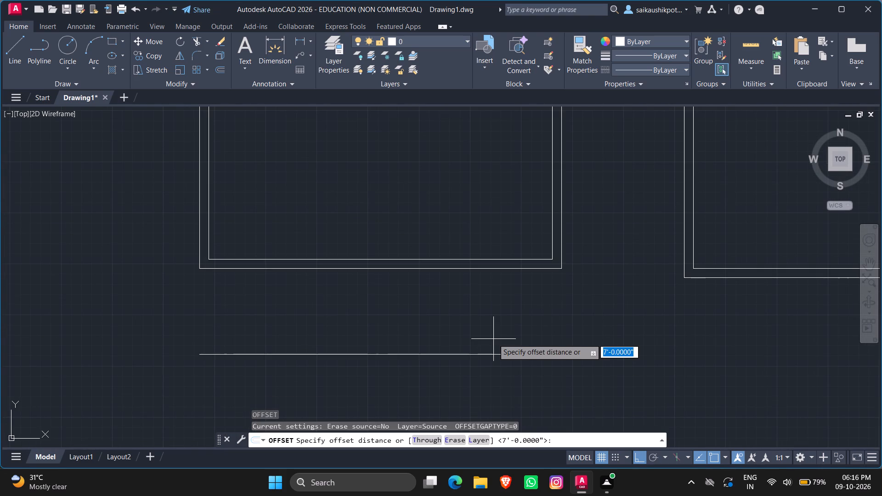
text(9")
key(Return)
click(481, 354)
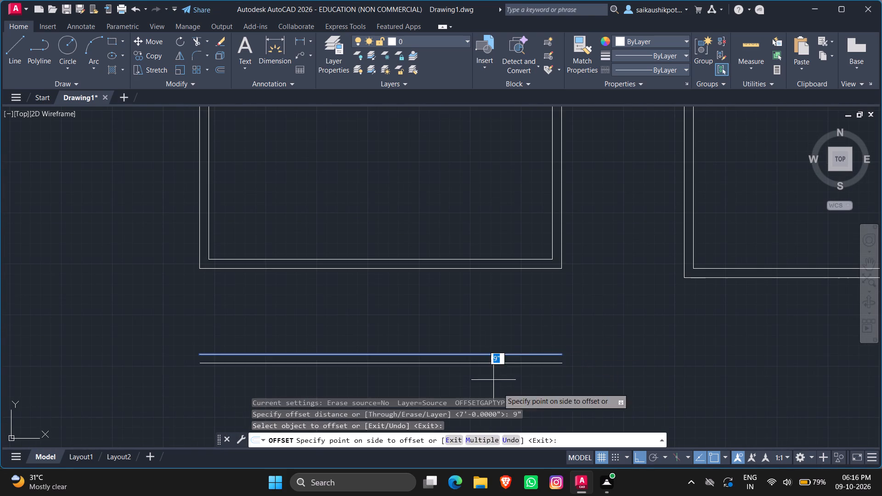
click(498, 388)
key(Escape)
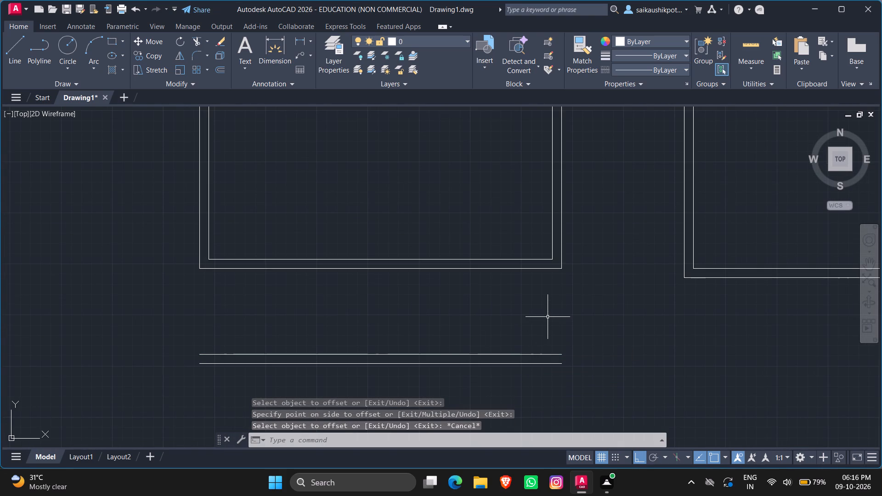
key(Escape)
key(Escape)
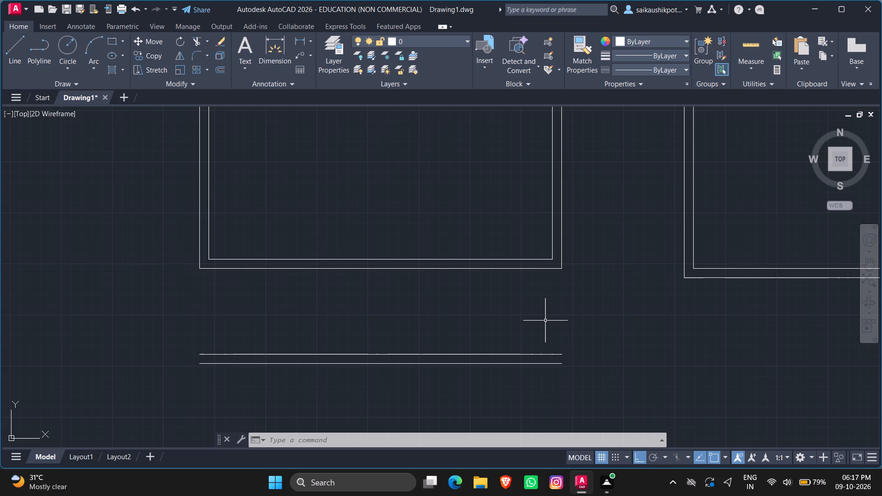
Offset the lower line of the double wall below the first room 20' downward.
key(o)
key(Return)
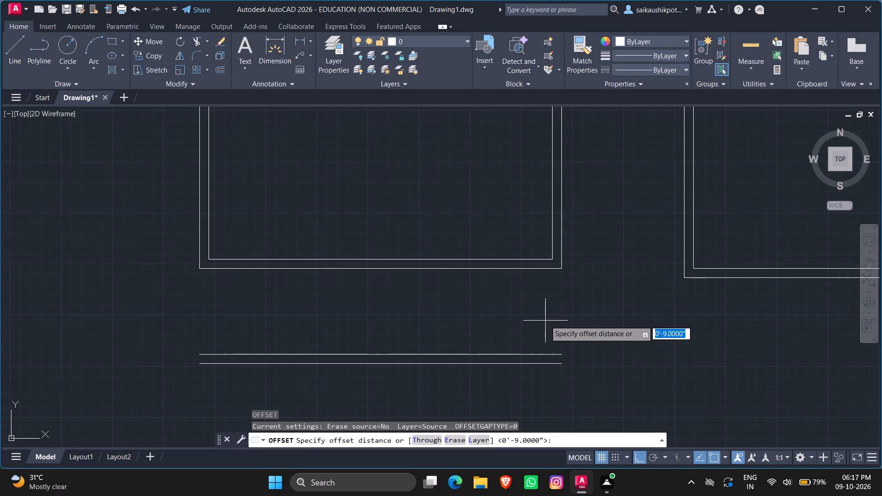
key(2)
text(0')
key(Return)
scroll(507, 361, down, 2)
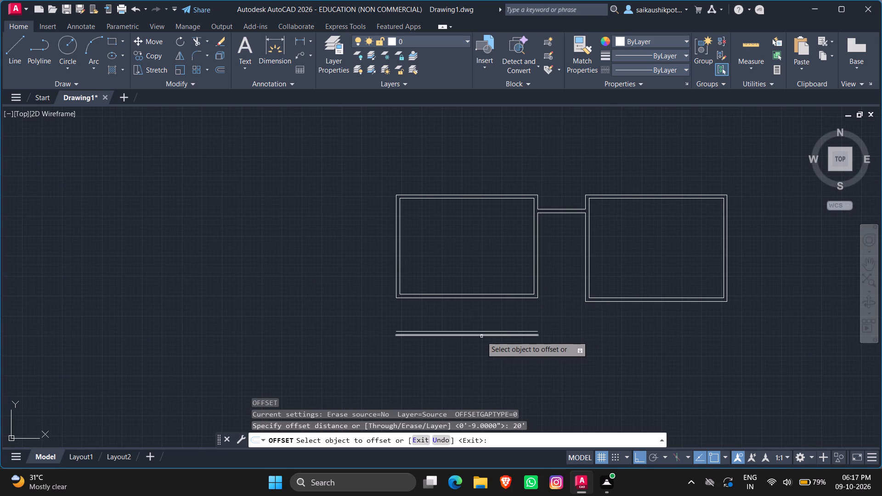
click(480, 337)
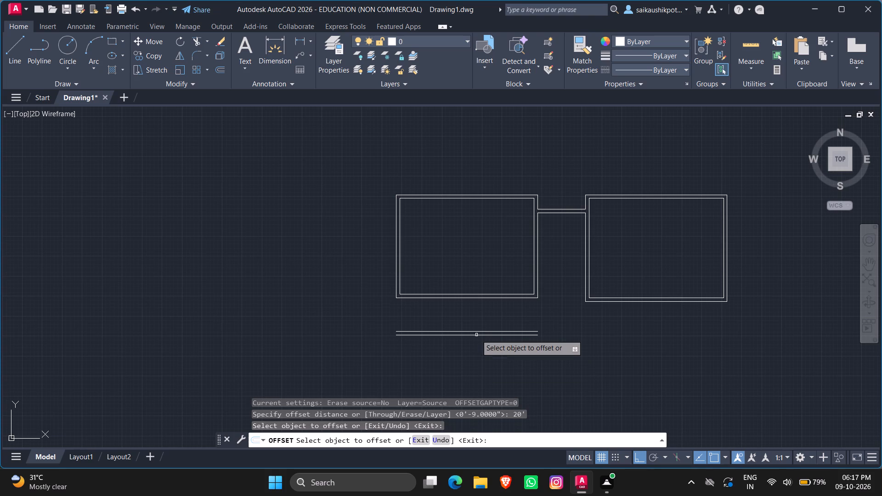
click(474, 336)
scroll(488, 359, down, 2)
click(488, 375)
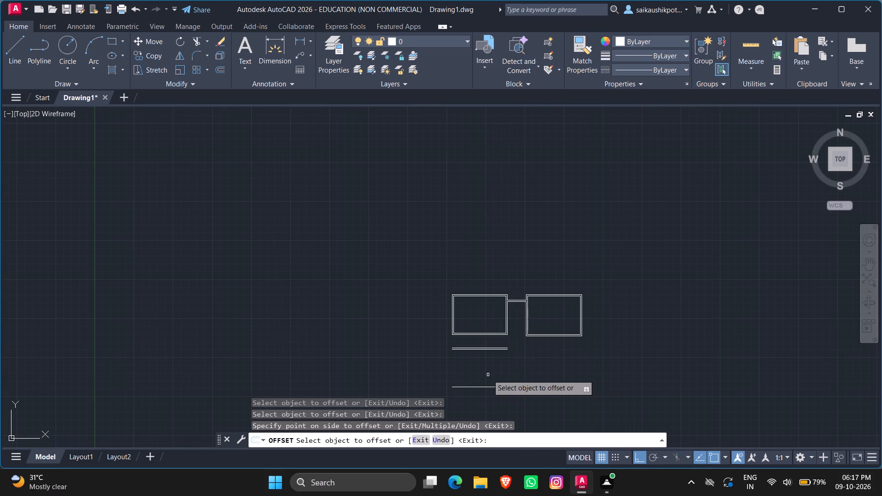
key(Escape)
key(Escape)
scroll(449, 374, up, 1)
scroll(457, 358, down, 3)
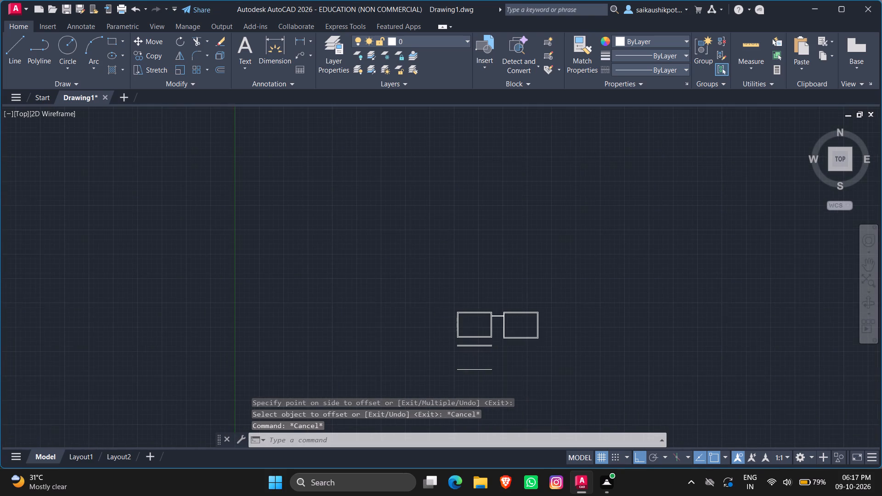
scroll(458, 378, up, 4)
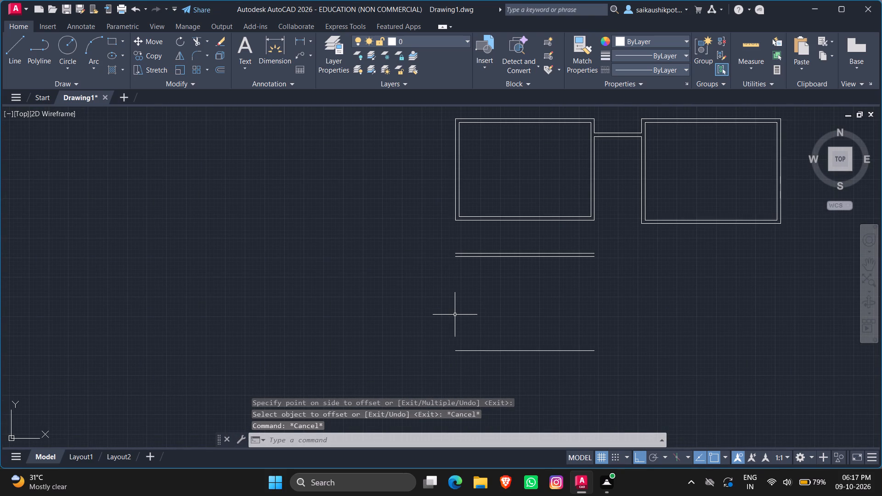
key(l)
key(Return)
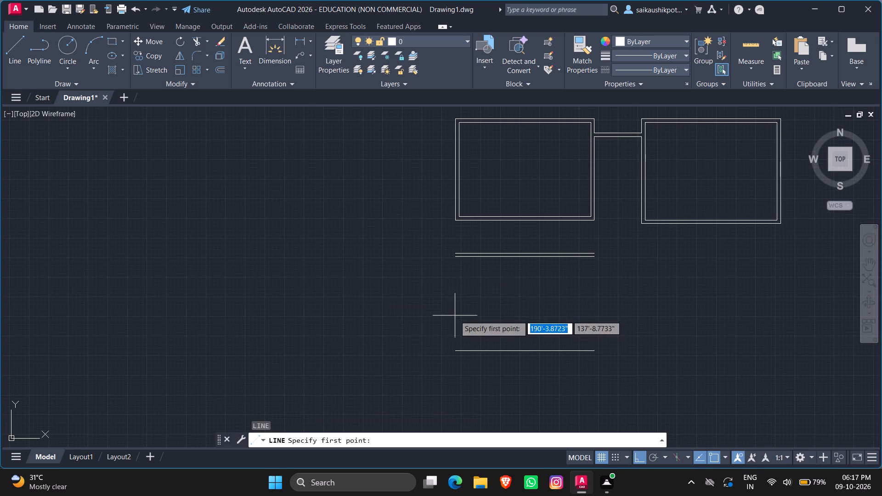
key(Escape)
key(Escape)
Offset the lowest horizontal line below the first room 9" downward to form the lower room's bottom double wall.
key(o)
key(Return)
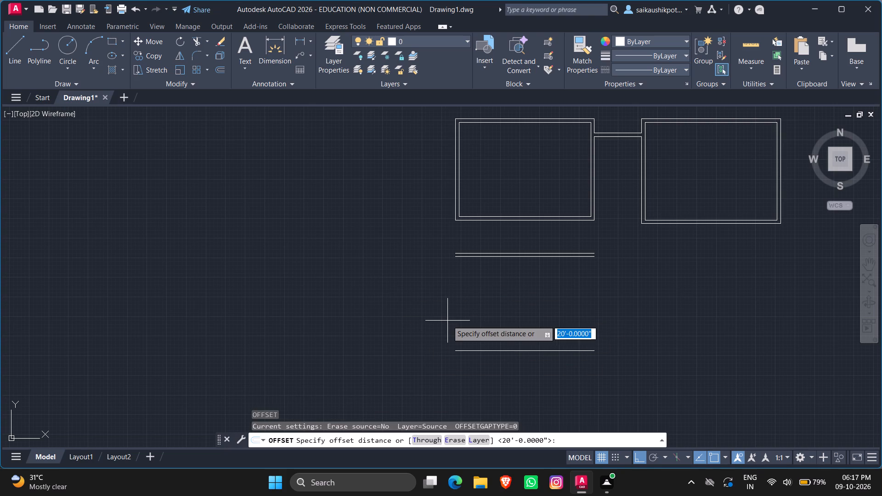
text(9")
key(Return)
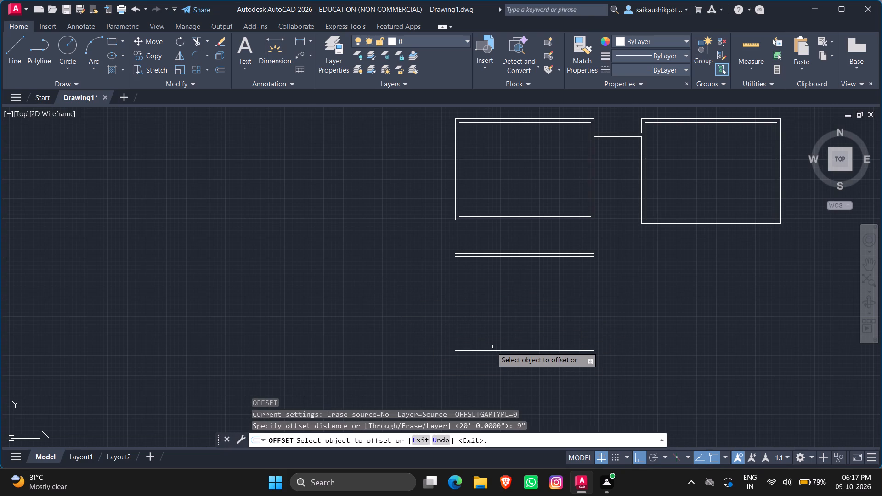
click(494, 352)
click(509, 403)
key(Escape)
key(Escape)
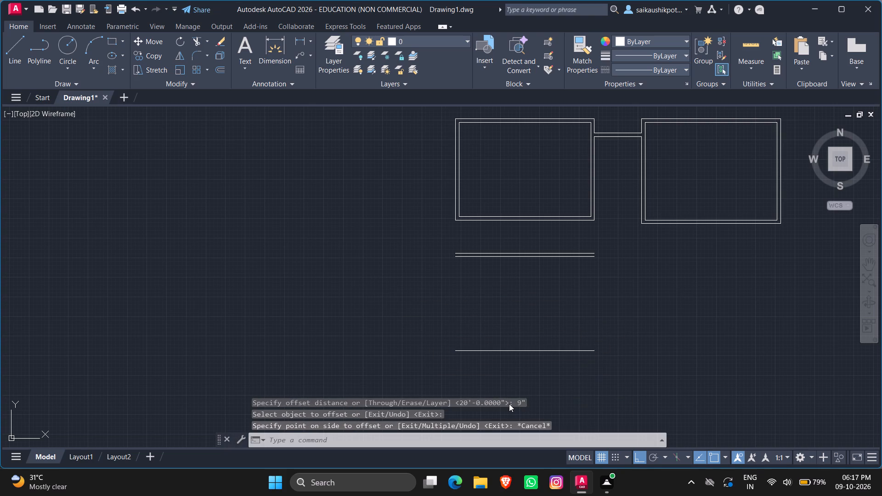
scroll(512, 327, down, 2)
scroll(519, 353, up, 2)
key(Escape)
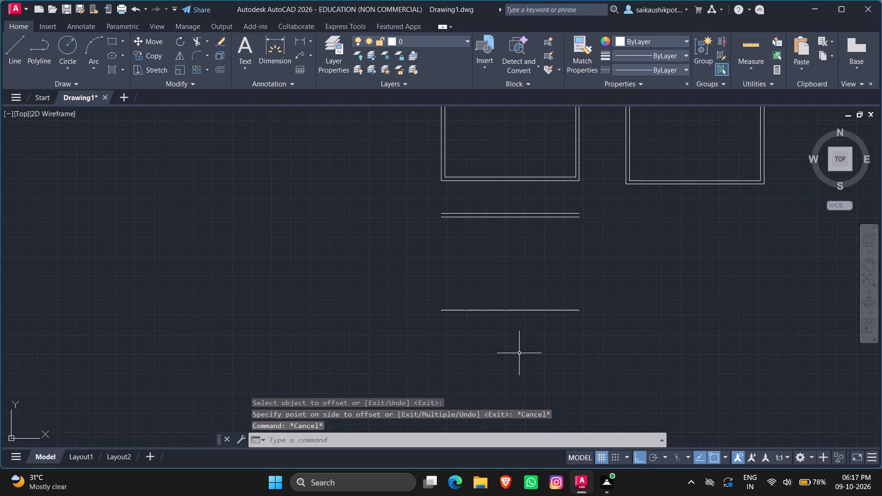
key(Escape)
key(Escape)
key(Escape)
key(space)
key(space)
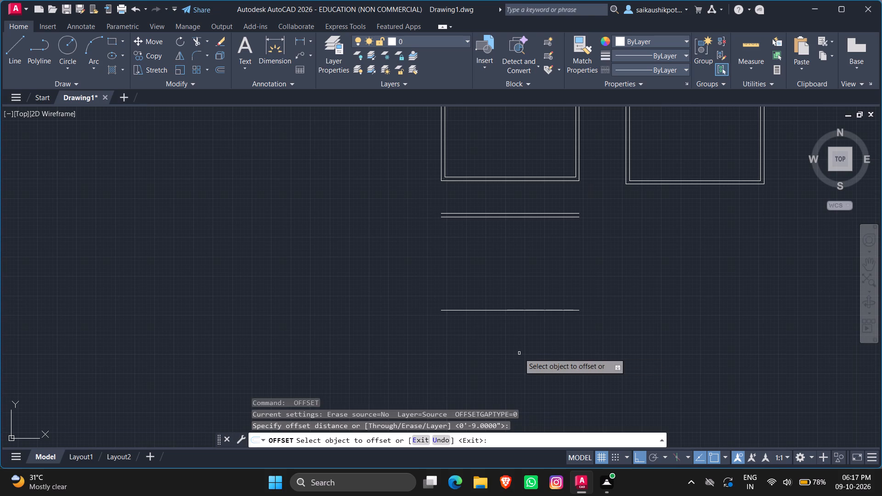
click(510, 310)
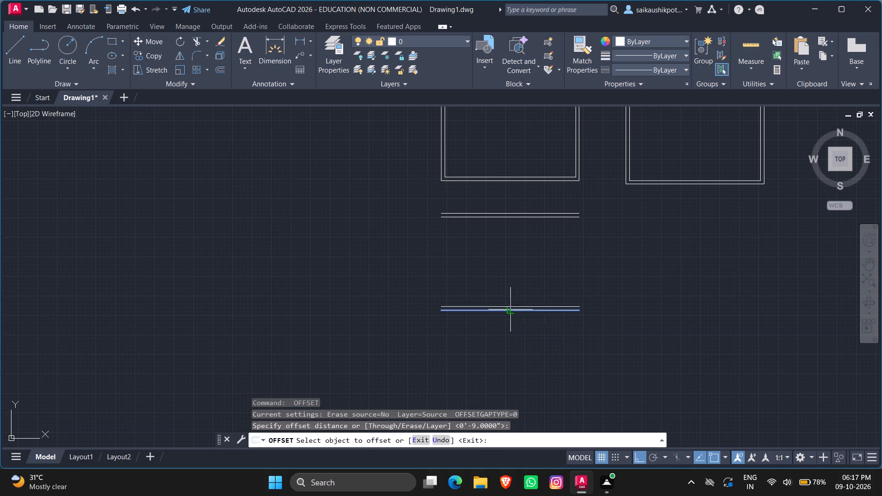
click(520, 345)
key(Escape)
key(Escape)
key(Escape)
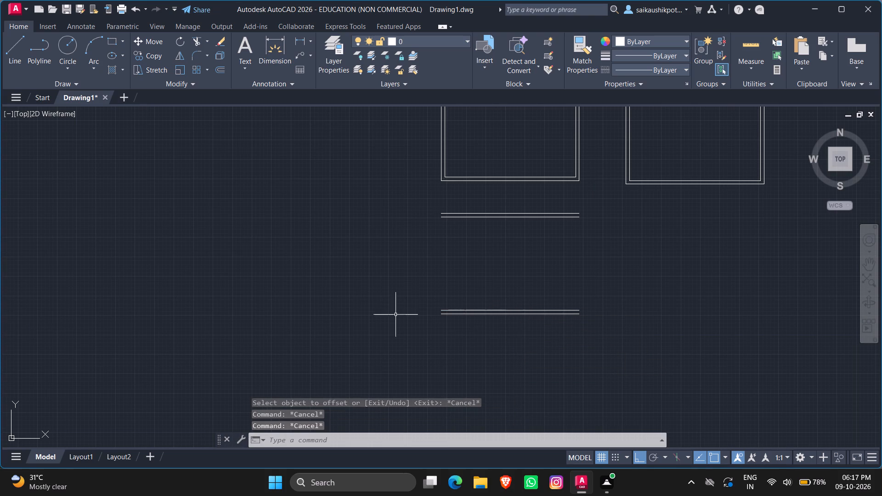
Draw a vertical line from the left end of the lowest wall line up to the first room's outer bottom-left corner.
scroll(416, 222, up, 1)
key(l)
key(Return)
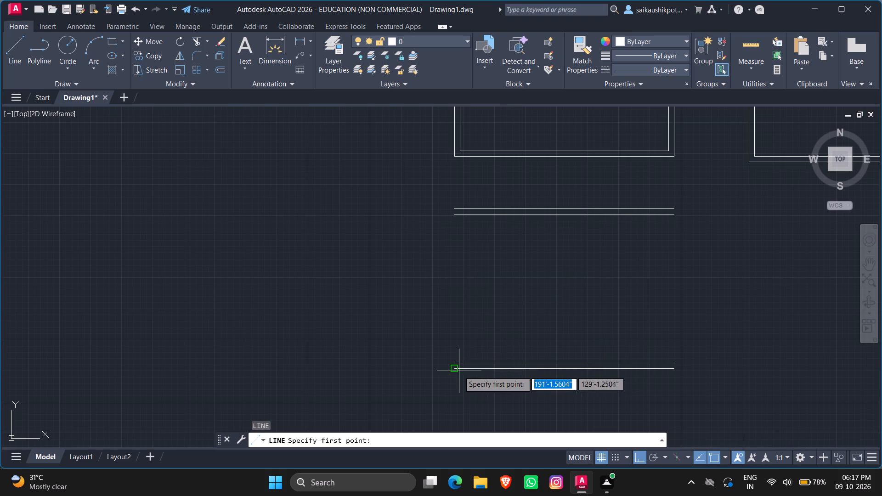
click(455, 369)
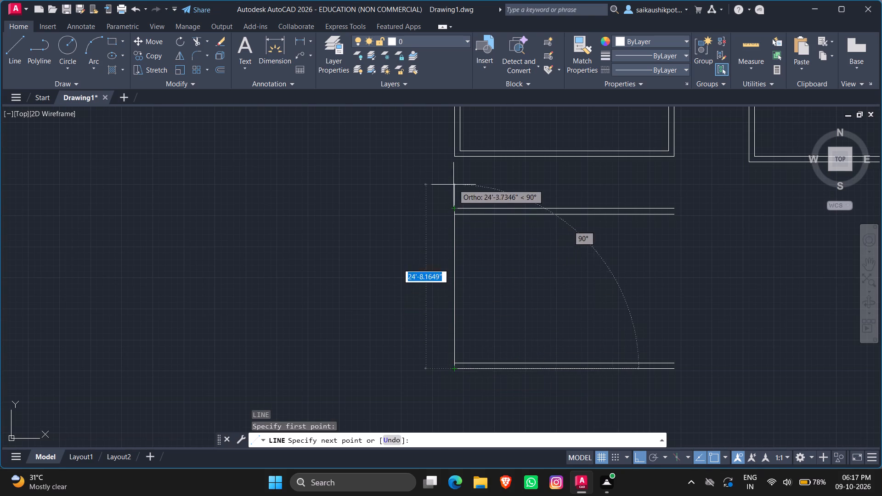
click(454, 157)
key(Escape)
key(Escape)
key(Escape)
key(Escape)
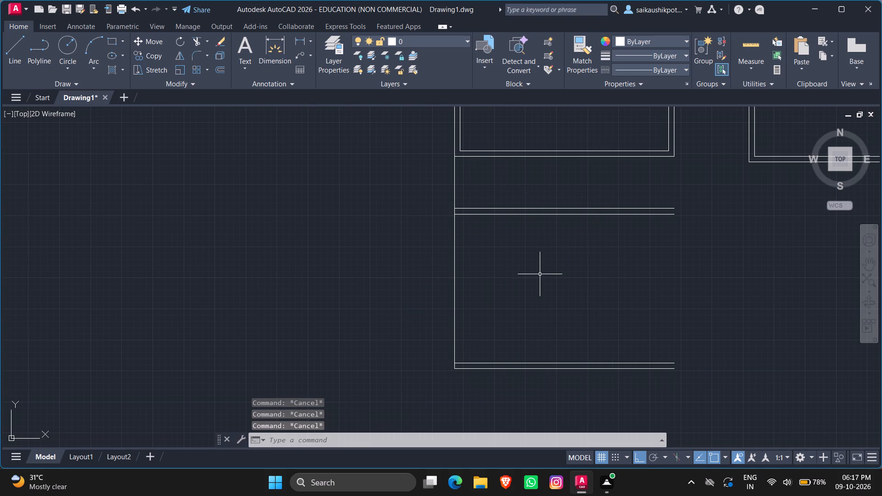
Offset the vertical line along the lower room's left side by 9" to form a double wall.
key(o)
key(Return)
key(9)
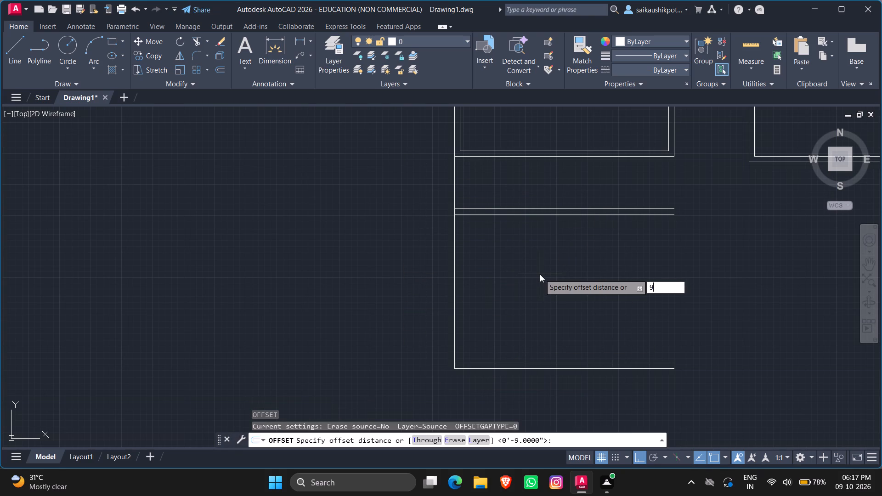
key(shift+quotedbl)
key(Return)
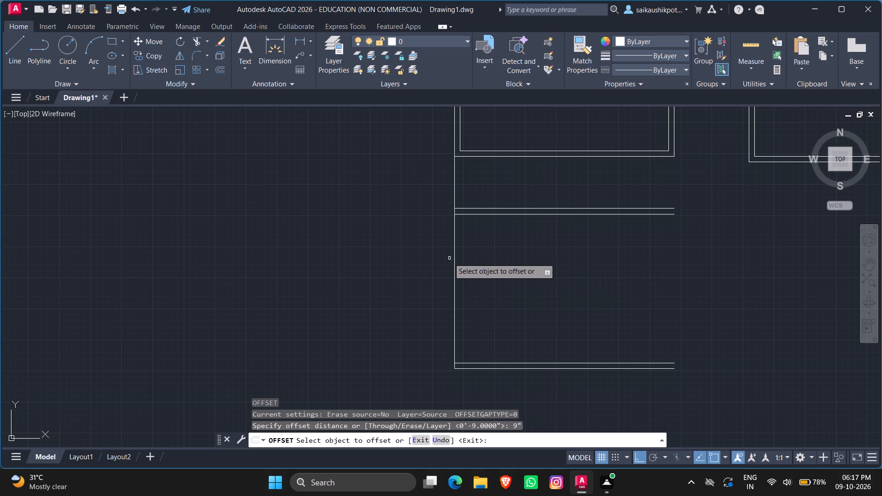
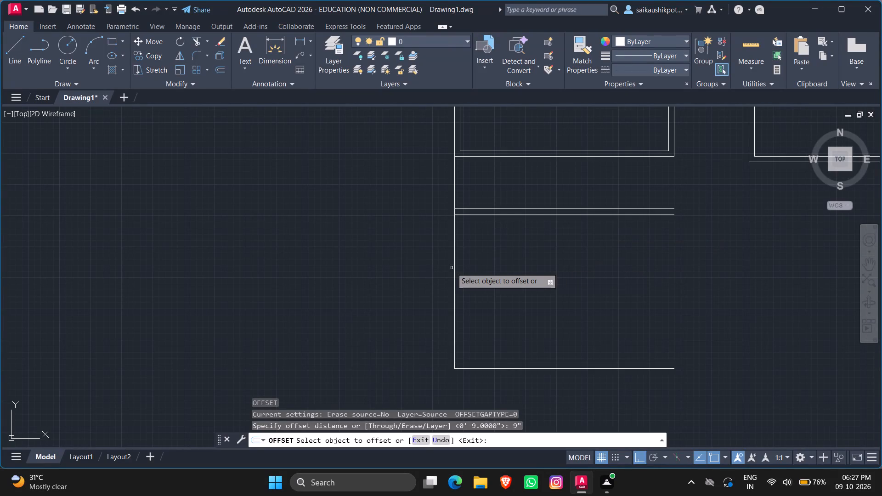
Offset the lower room's outer left vertical line 9" inward, forming the second line of its double wall.
click(454, 270)
click(495, 276)
key(Escape)
key(Escape)
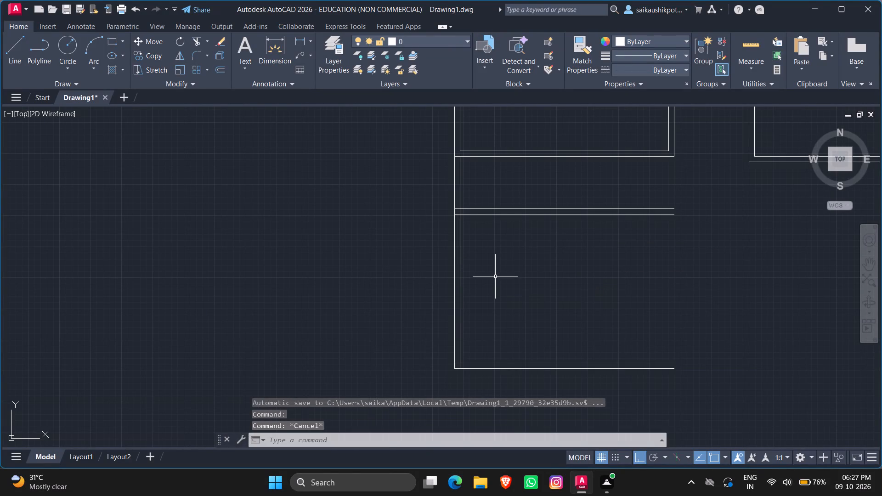
key(Escape)
Trim the overlapping inner wall lines at the lower room's bottom-left corner.
text(TR)
key(Return)
key(Return)
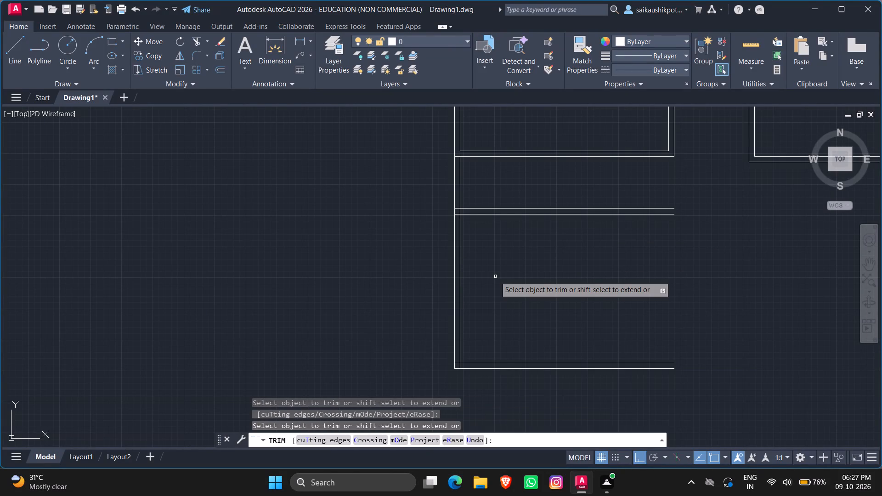
scroll(453, 364, up, 4)
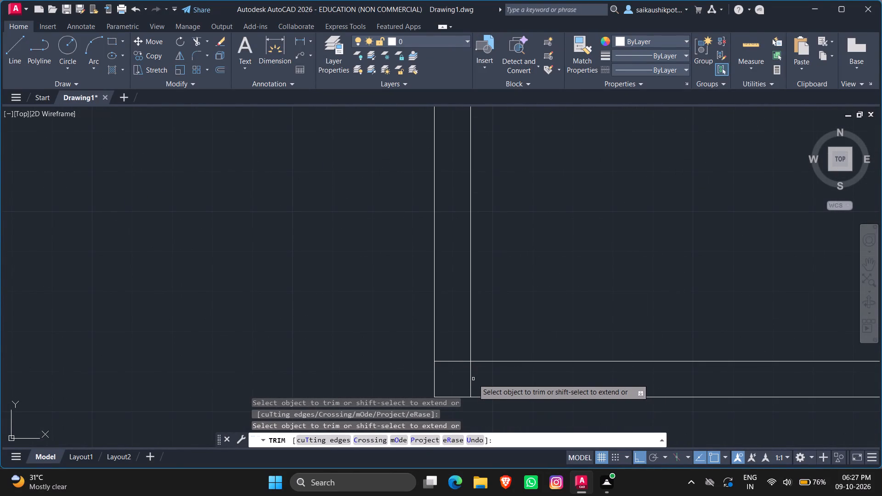
drag(476, 378, 453, 354)
scroll(453, 354, up, 1)
scroll(453, 354, down, 4)
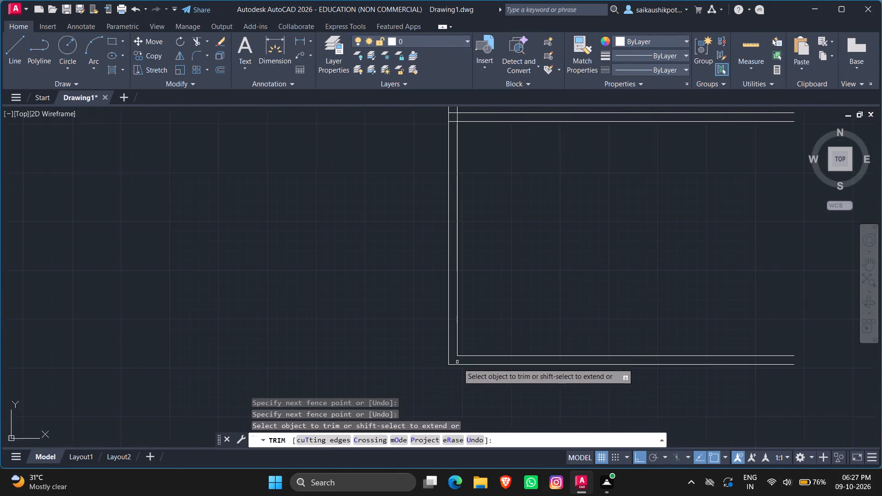
Trim the inner left wall line where it crosses the lower room's top double wall, and remove its segment up to the first room.
scroll(463, 148, down, 4)
scroll(460, 127, up, 3)
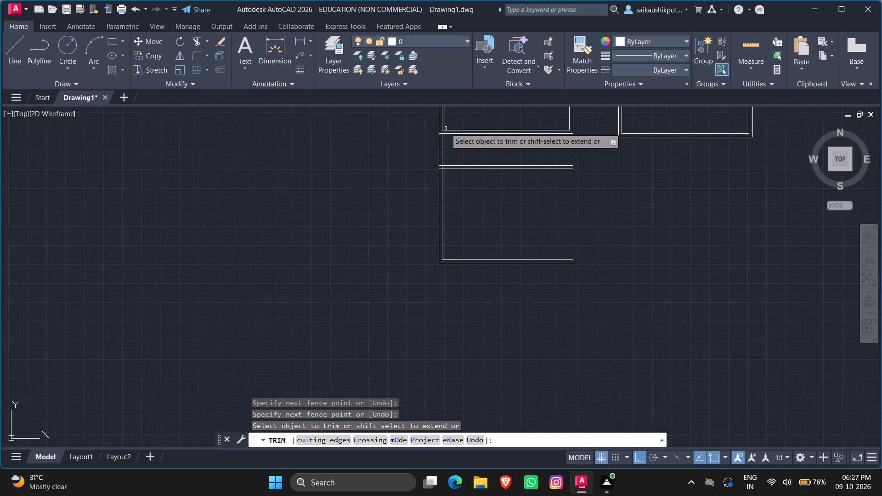
scroll(446, 128, up, 3)
click(452, 147)
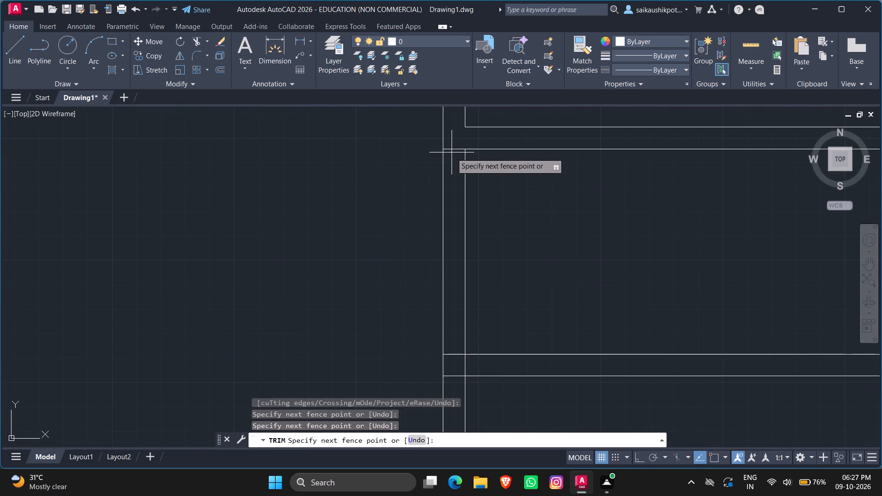
click(457, 136)
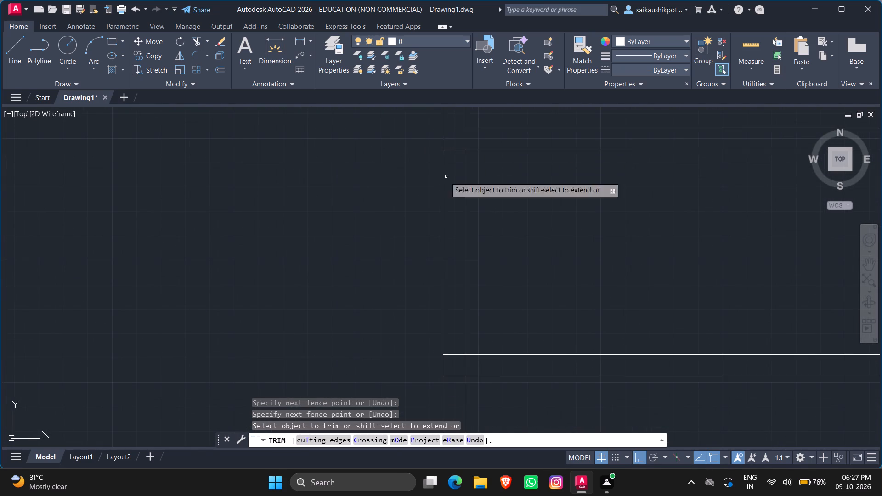
scroll(469, 294, down, 2)
scroll(466, 316, up, 2)
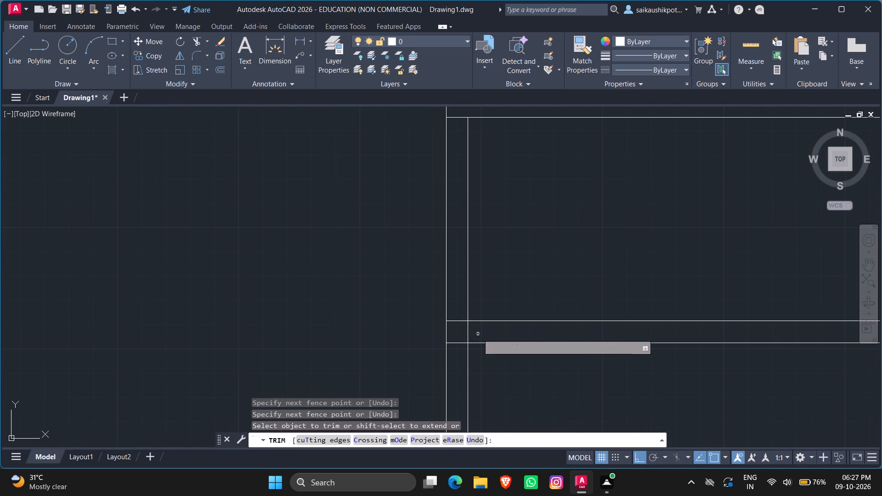
drag(478, 334, 455, 351)
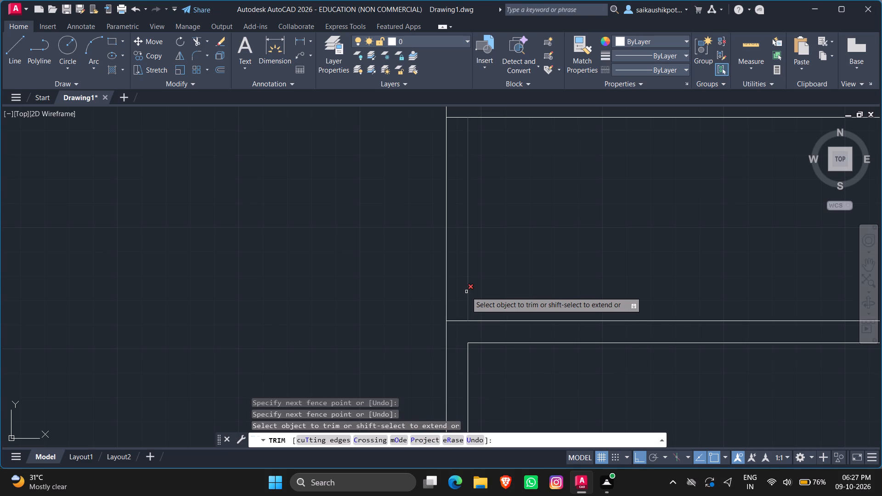
click(466, 292)
key(Escape)
Draw a vertical line from the first room's outer bottom-right corner down to the right end of the lower room's top double wall.
scroll(477, 279, down, 3)
scroll(673, 258, up, 2)
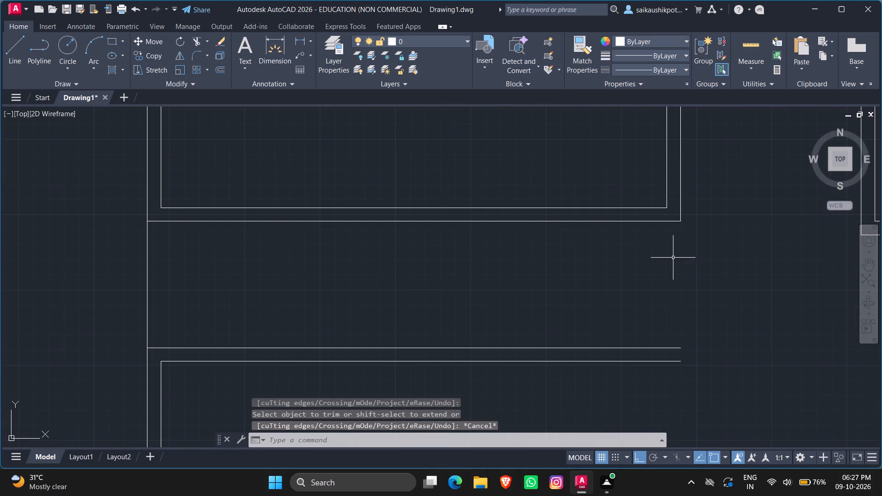
key(l)
key(Return)
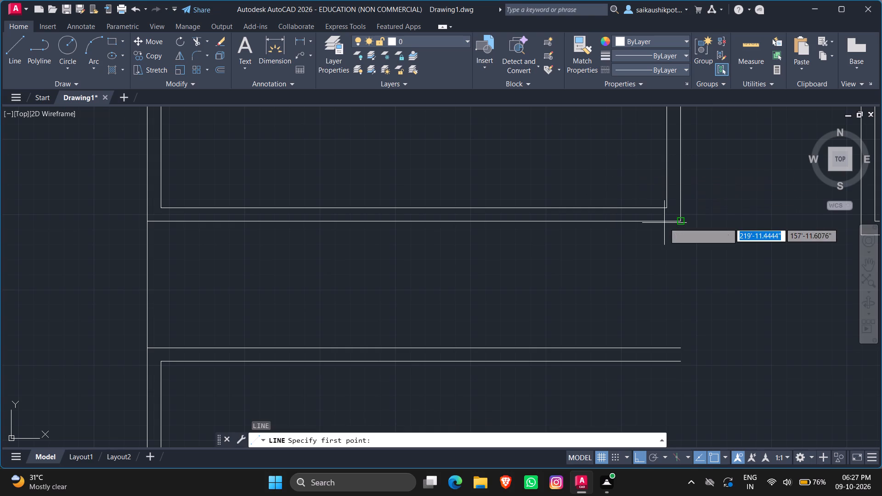
click(683, 220)
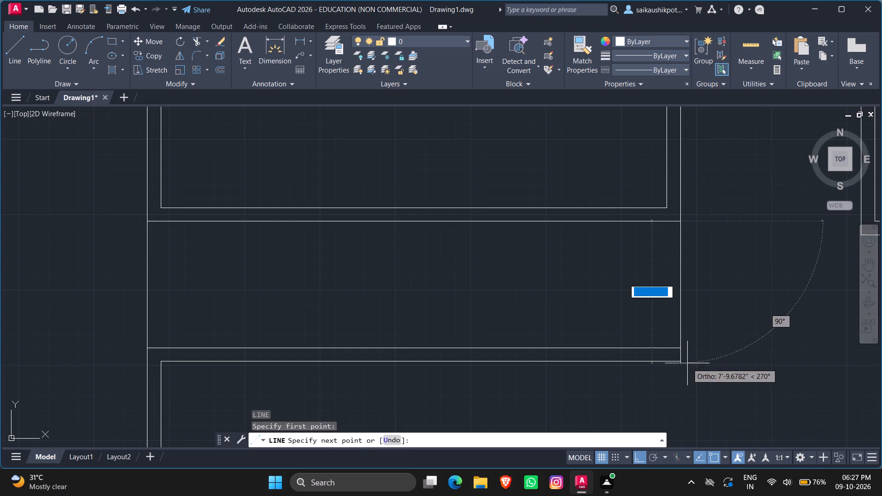
click(681, 362)
key(Escape)
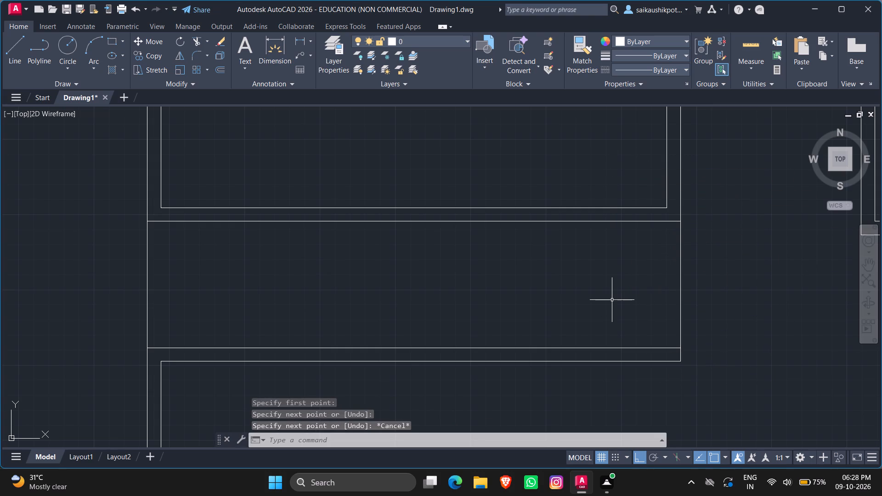
key(Escape)
key(Escape)
key(Escape)
Offset the new right-side vertical line 9" inward to form a double wall closing the strip between the rooms.
key(o)
key(Return)
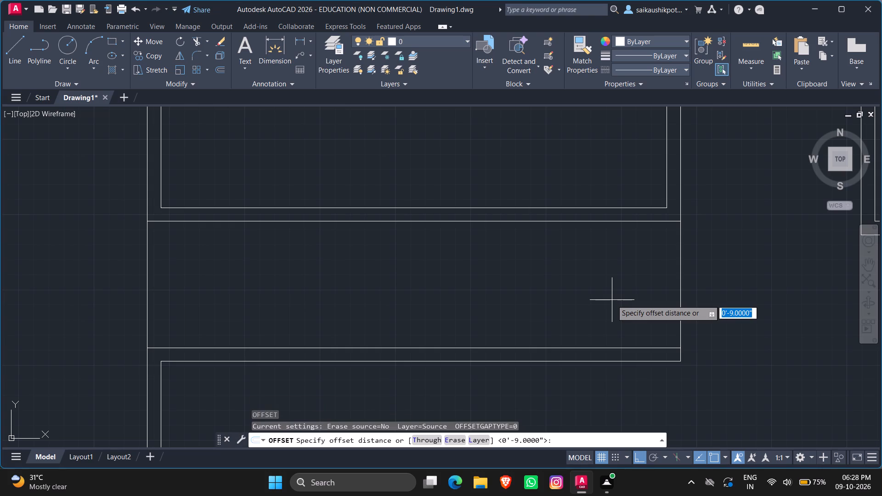
key(9)
key(shift+quotedbl)
key(Return)
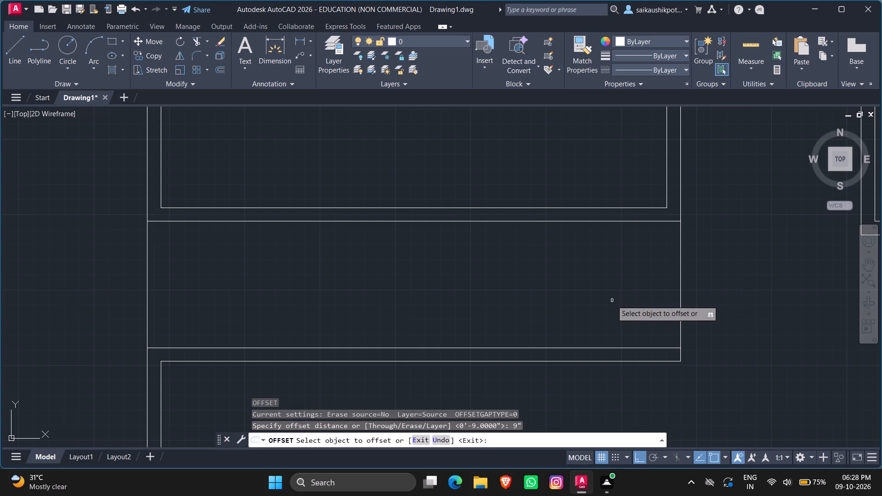
click(681, 327)
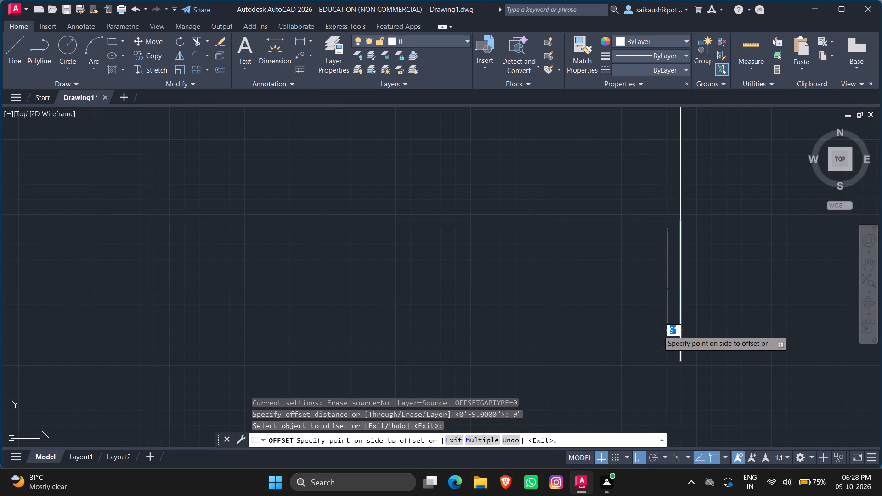
click(658, 330)
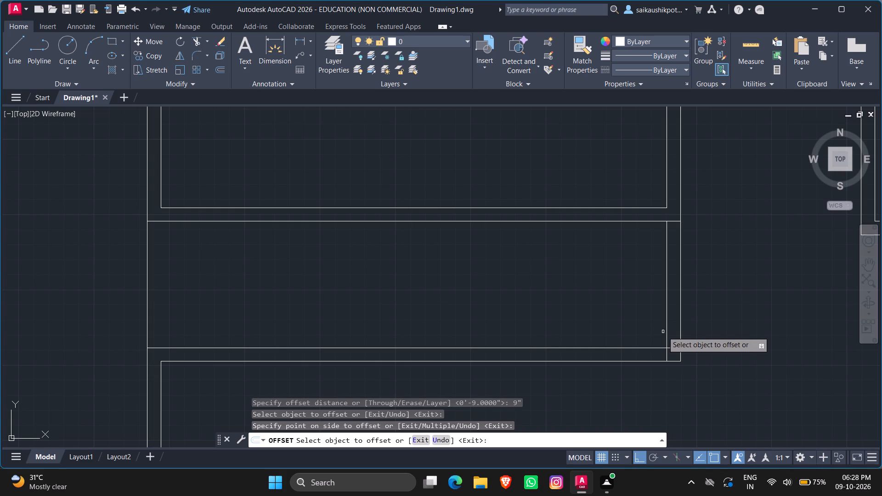
click(667, 339)
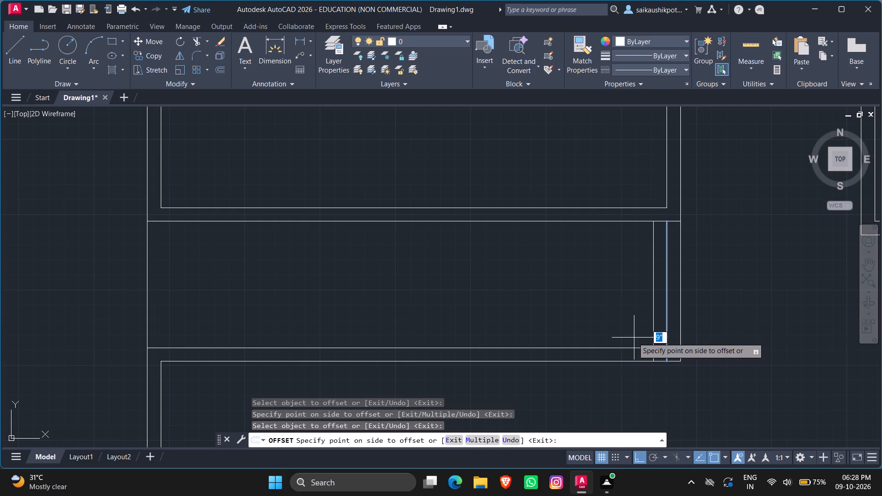
key(Escape)
key(Escape)
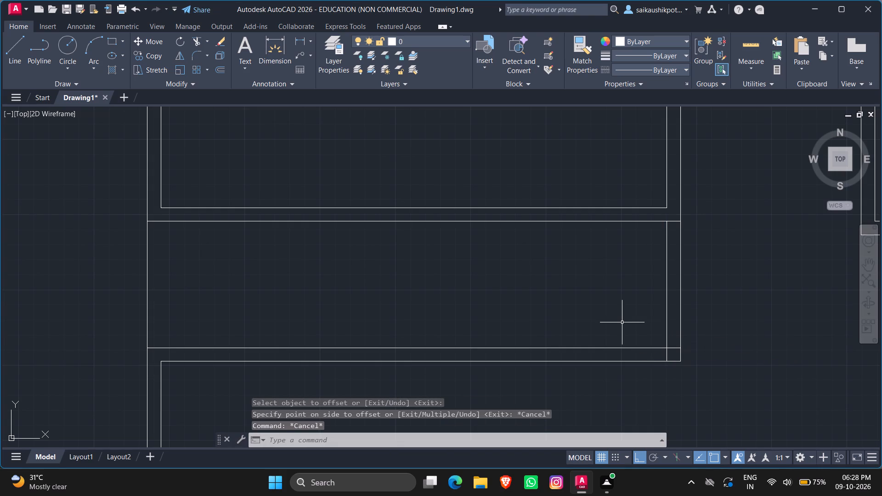
click(752, 42)
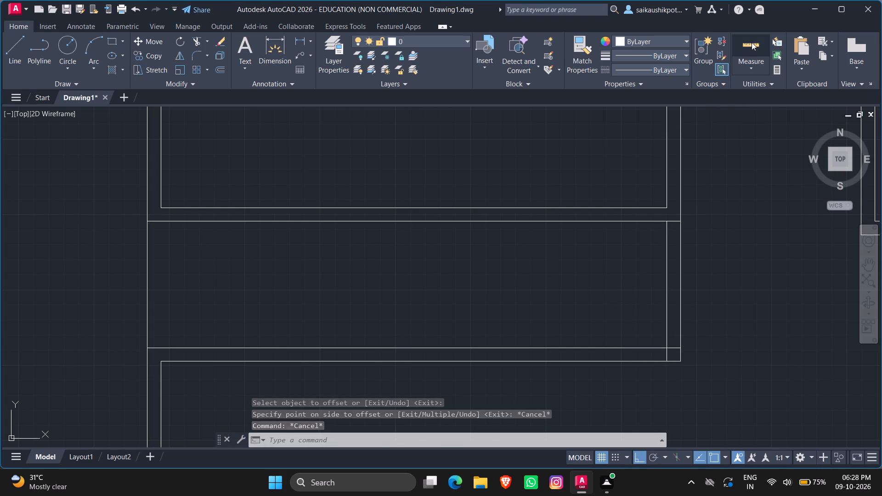
key(Escape)
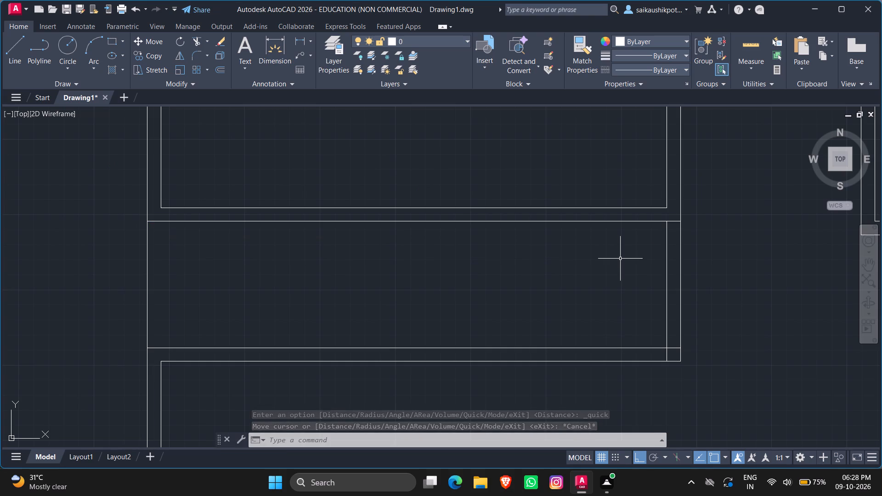
Trim the overlapping lines at the top and bottom corners of the new right double wall between the two rooms.
text(TR)
key(Return)
key(Return)
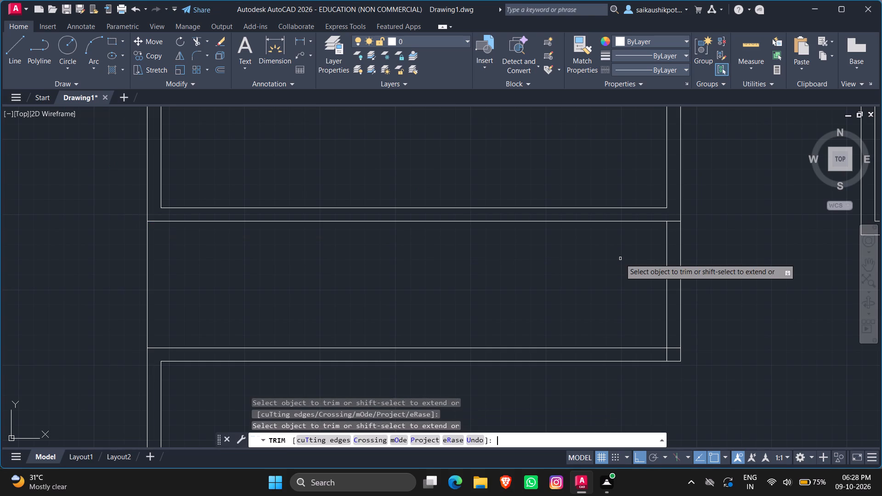
scroll(663, 350, up, 3)
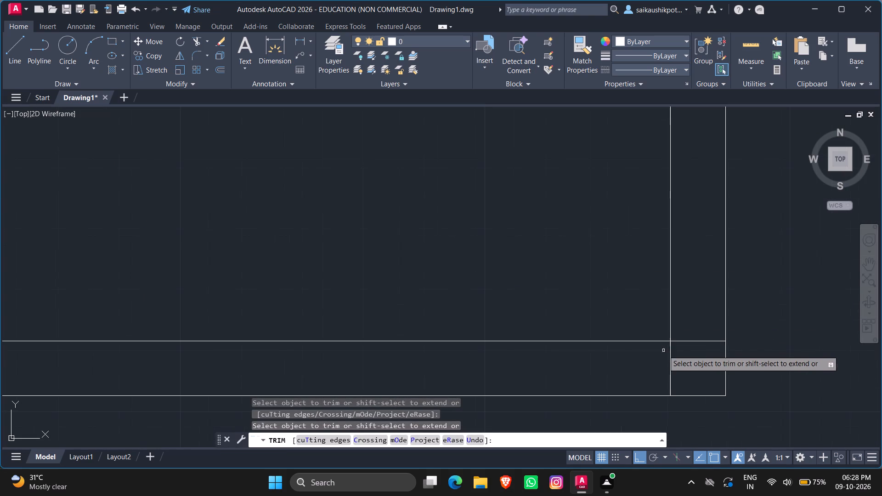
scroll(685, 341, down, 1)
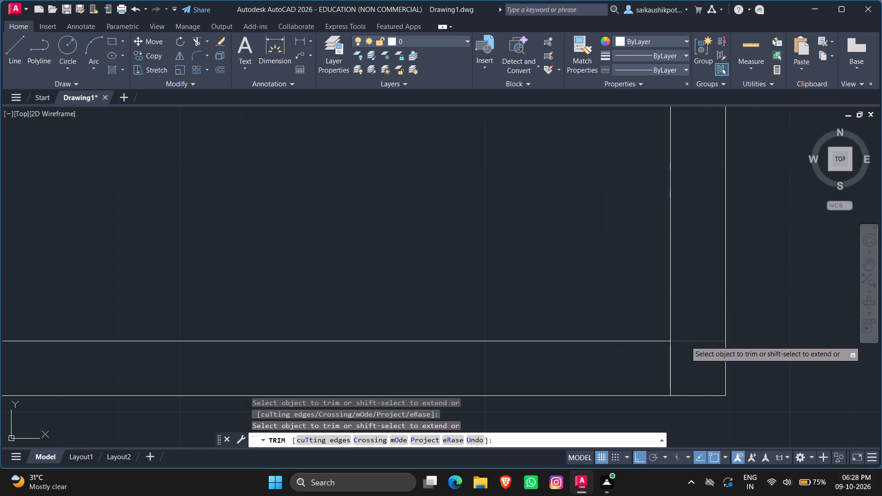
scroll(685, 341, down, 2)
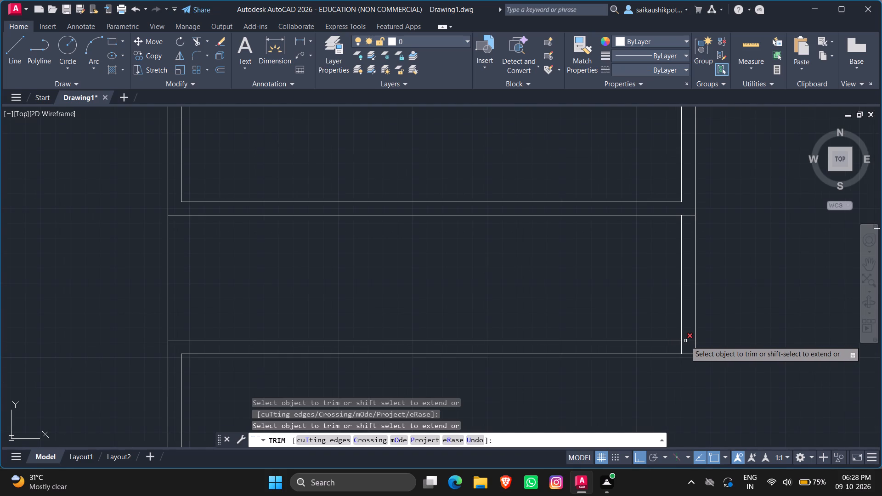
scroll(685, 341, up, 1)
click(685, 341)
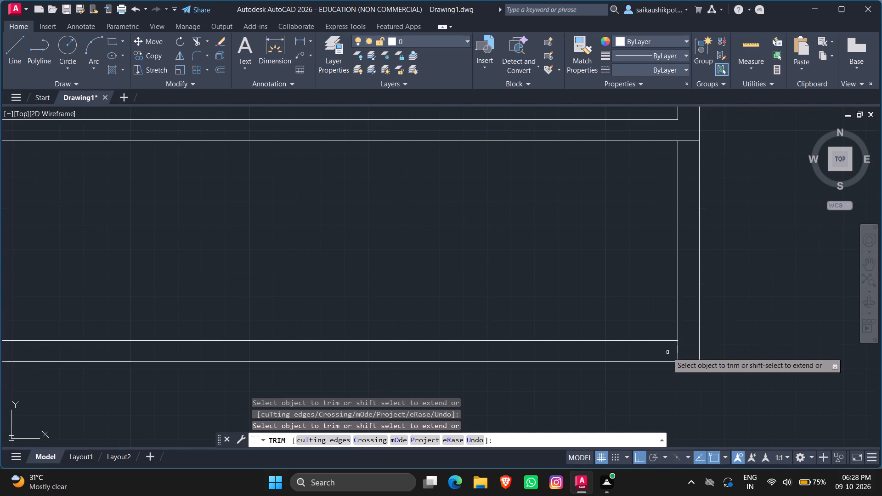
click(677, 350)
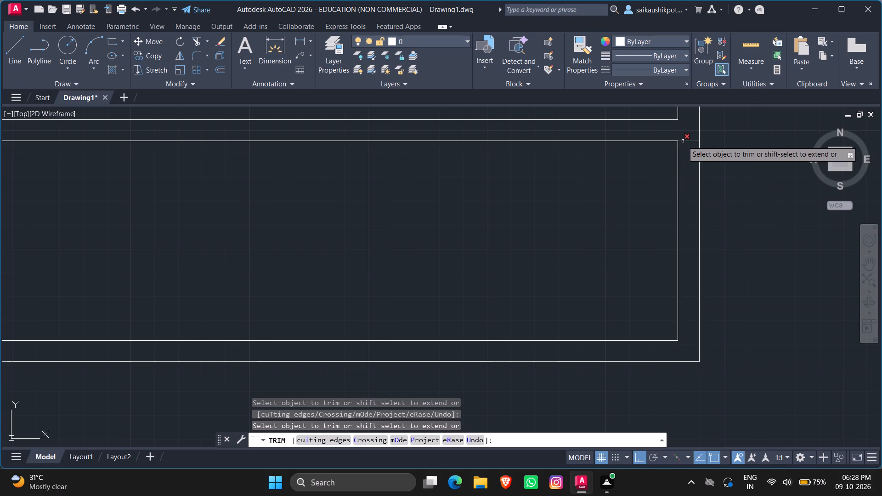
click(685, 141)
scroll(684, 218, down, 2)
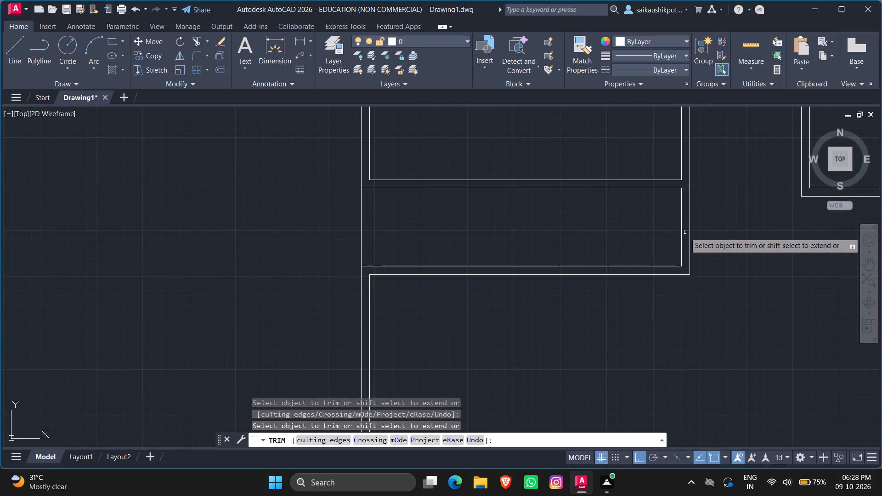
key(Escape)
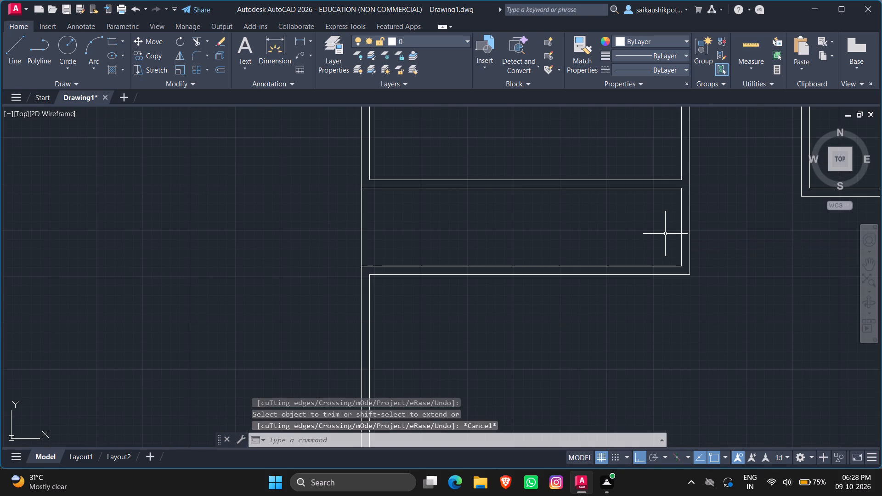
Offset the inner line of the strip's right double wall 10' to the left as a partition line.
key(o)
key(Return)
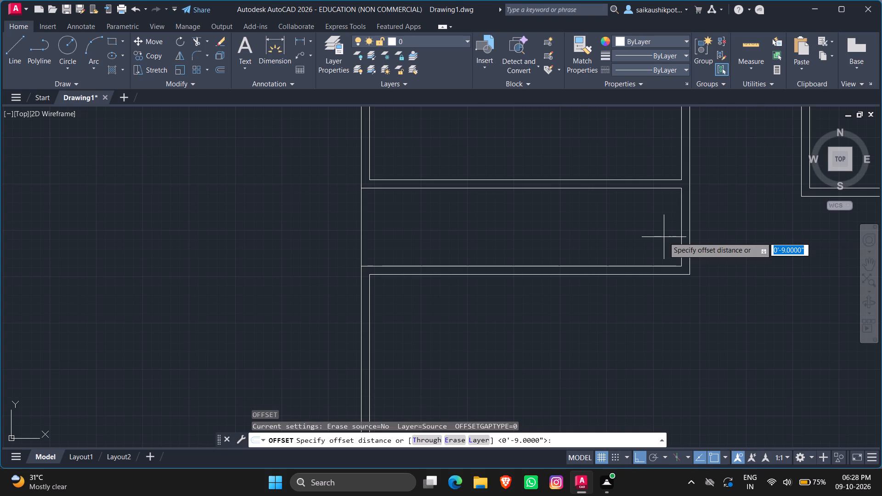
text(11)
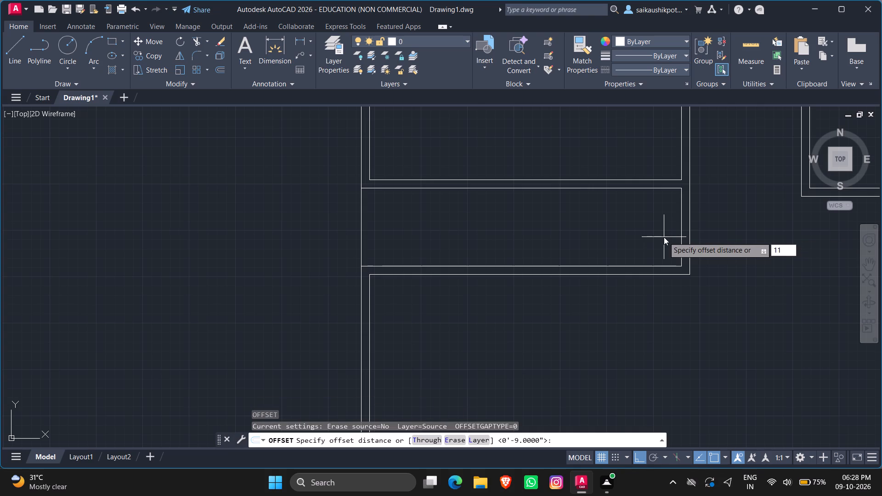
key(BackSpace)
text(0')
key(Return)
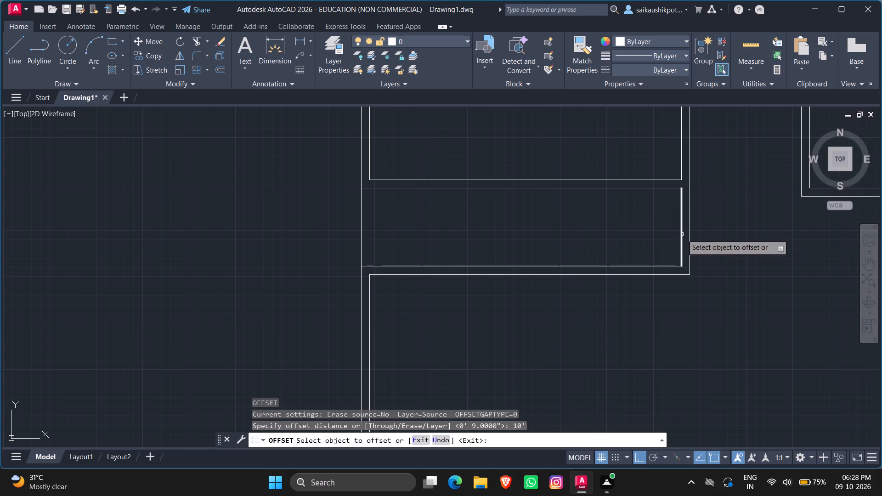
click(682, 234)
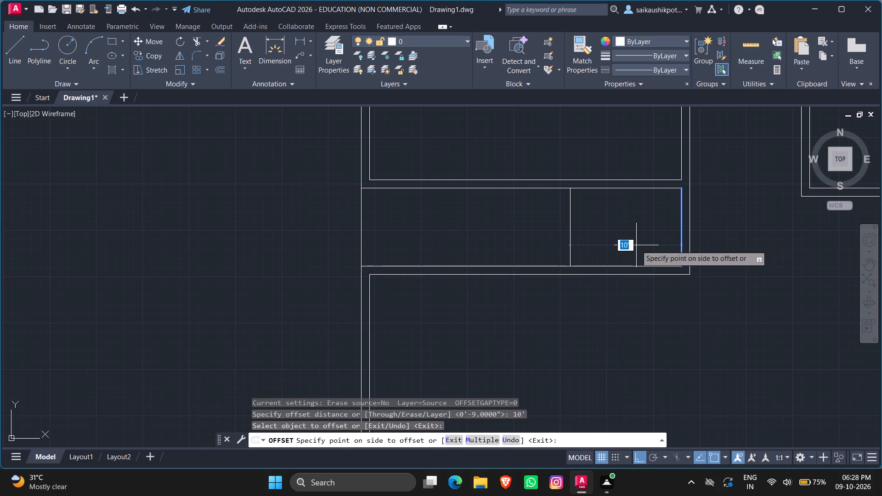
click(636, 245)
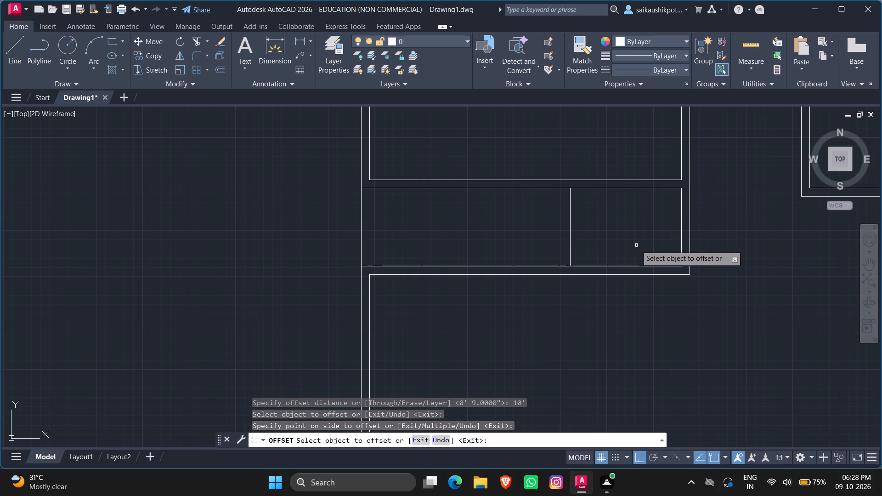
Offset the strip's partition line 9" to the left to make it a double wall.
key(Escape)
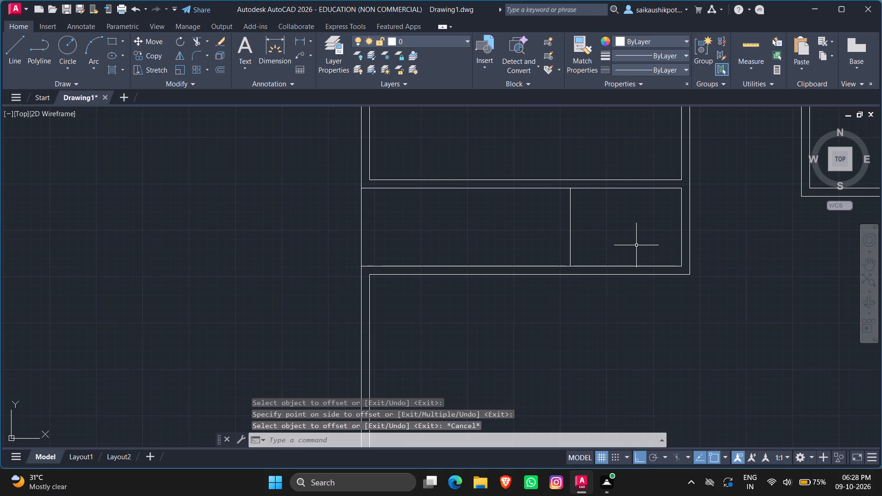
key(o)
key(Return)
key(9)
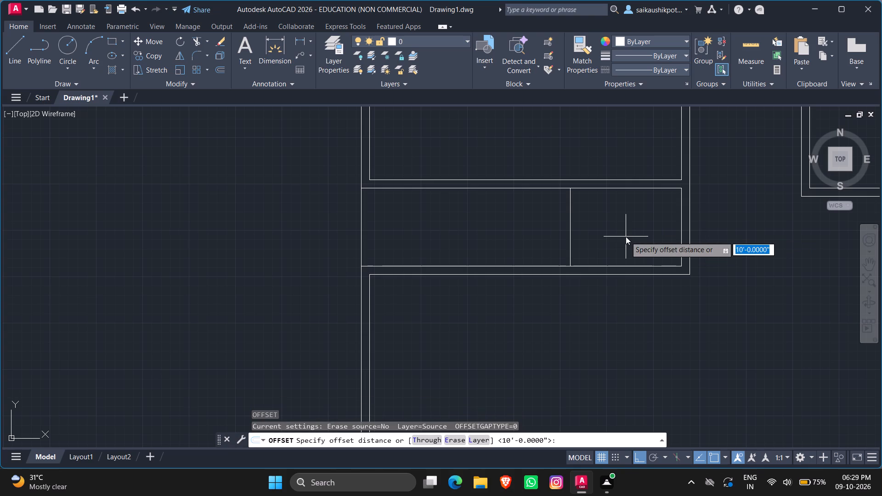
key(shift+quotedbl)
key(Return)
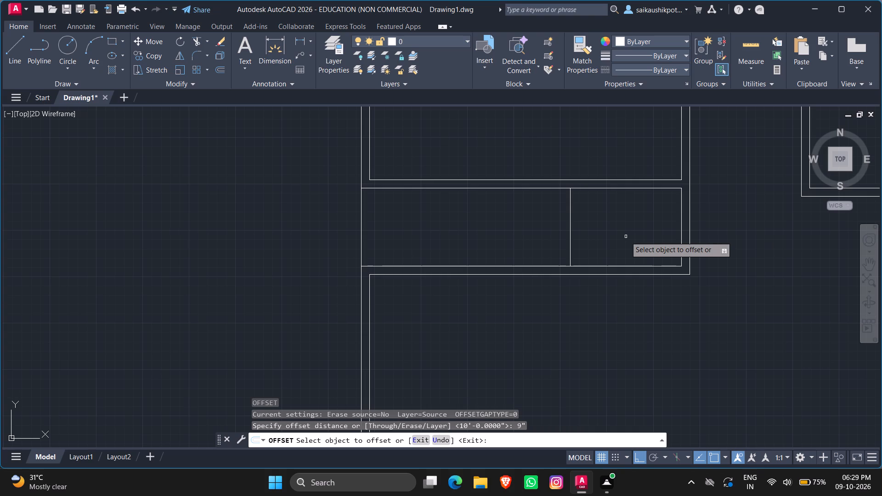
click(571, 217)
click(511, 235)
key(Escape)
key(Escape)
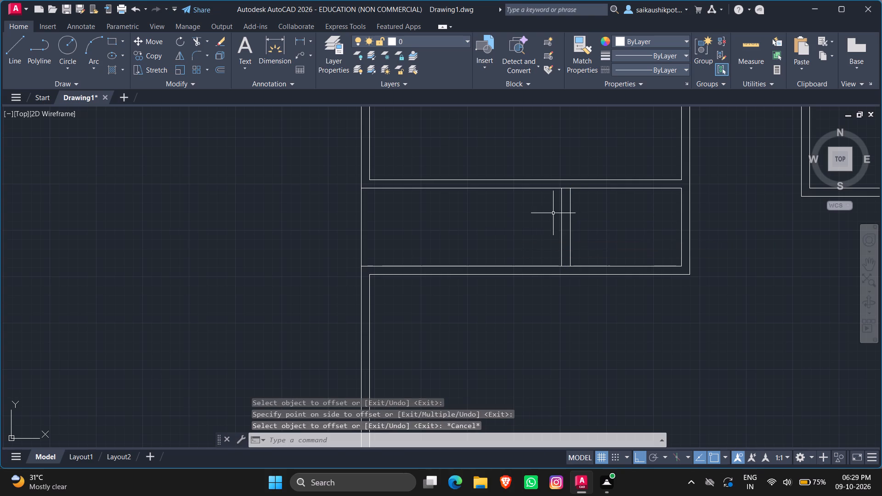
key(Escape)
key(Escape)
Trim the strip's bottom and top wall lines between the two partition lines so the partition joins both walls.
text(TR)
key(Return)
key(Return)
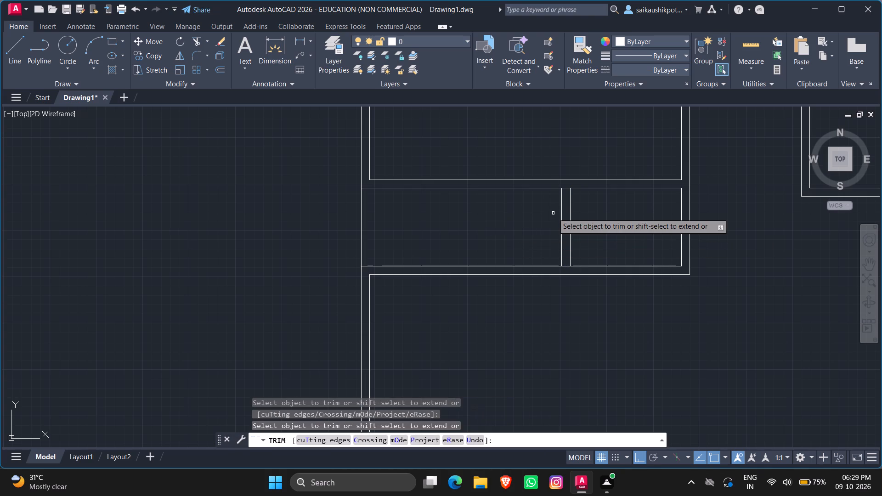
scroll(568, 266, up, 2)
click(563, 262)
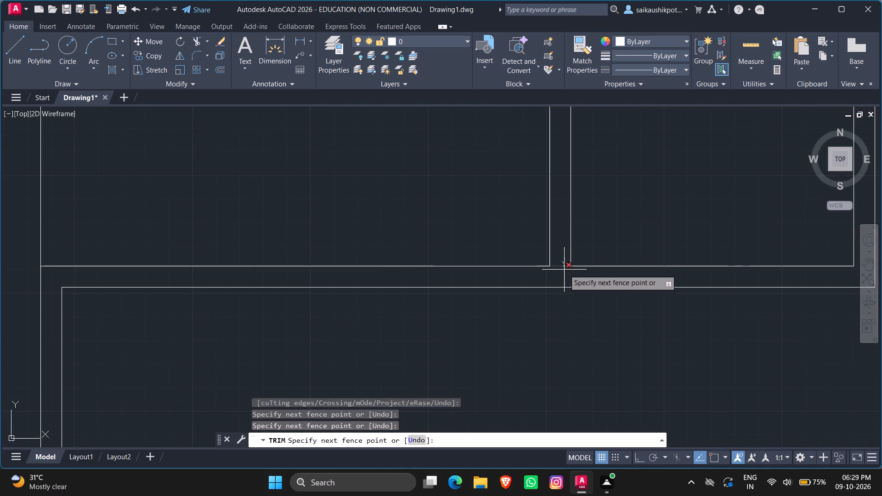
click(564, 270)
scroll(562, 285, down, 4)
scroll(554, 247, up, 3)
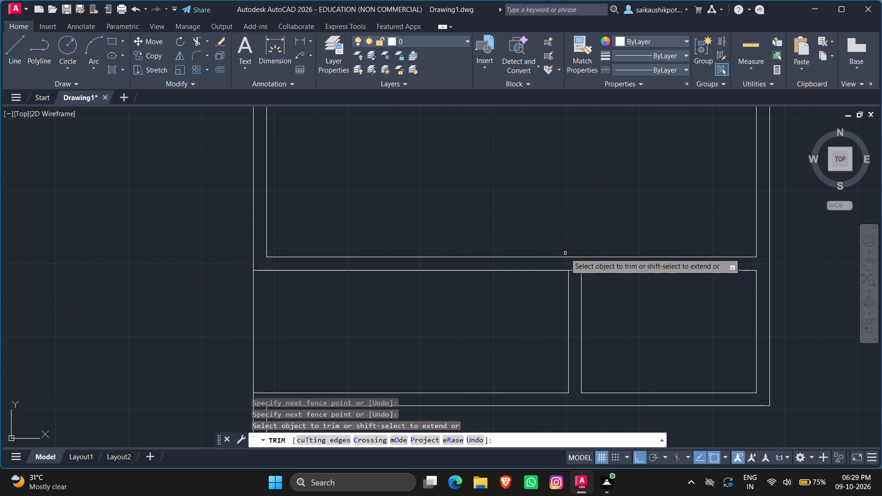
scroll(575, 265, up, 2)
click(571, 278)
key(Escape)
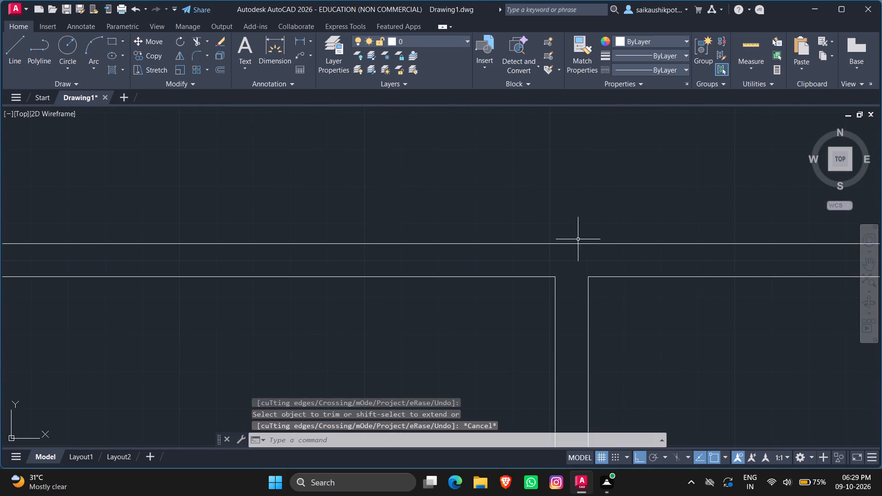
scroll(588, 237, down, 5)
key(Escape)
key(Escape)
key(Escape)
key(Escape)
Draw a diagonal line from the bottom-left corner to the top-right corner of the strip's left compartment.
key(l)
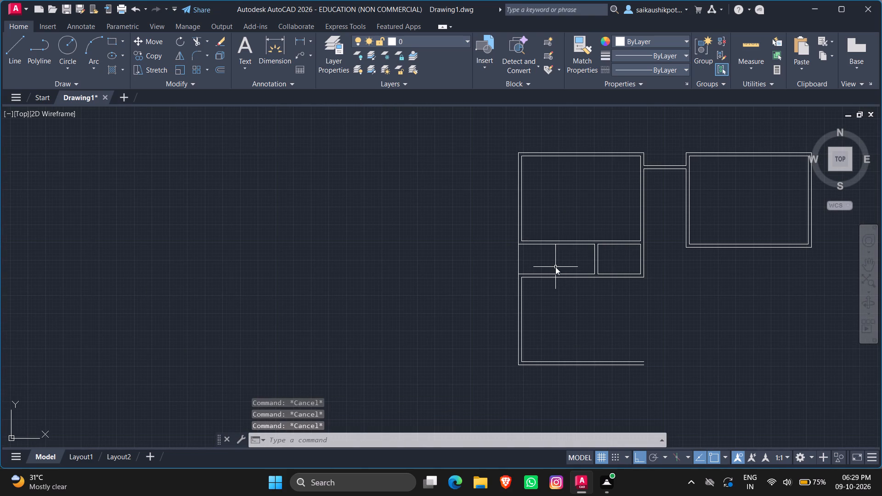
key(Return)
scroll(555, 267, up, 2)
scroll(472, 279, up, 1)
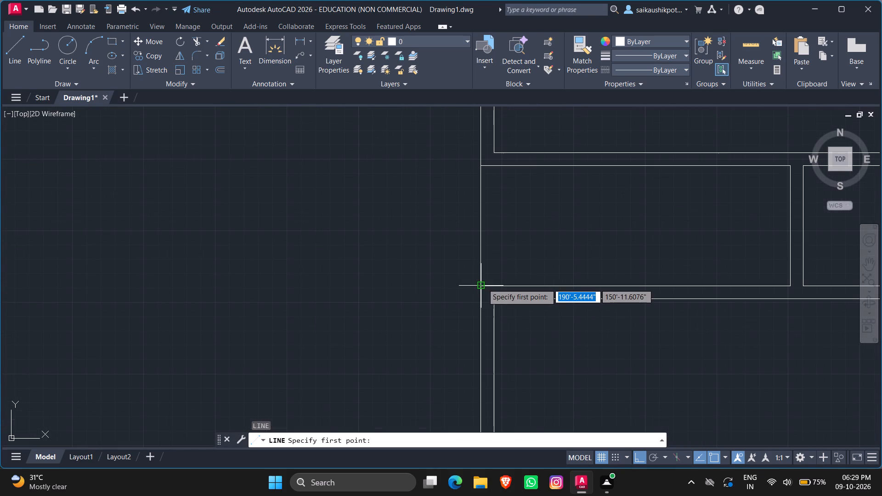
click(483, 284)
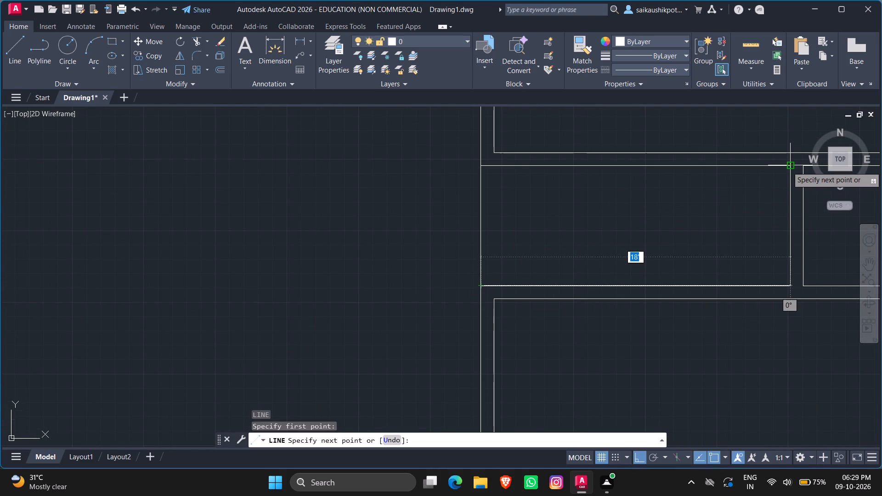
click(787, 167)
key(Escape)
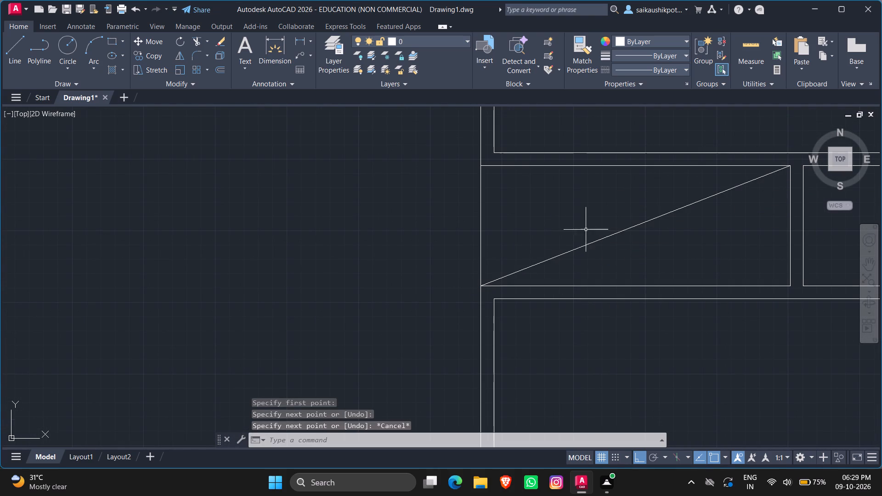
key(Escape)
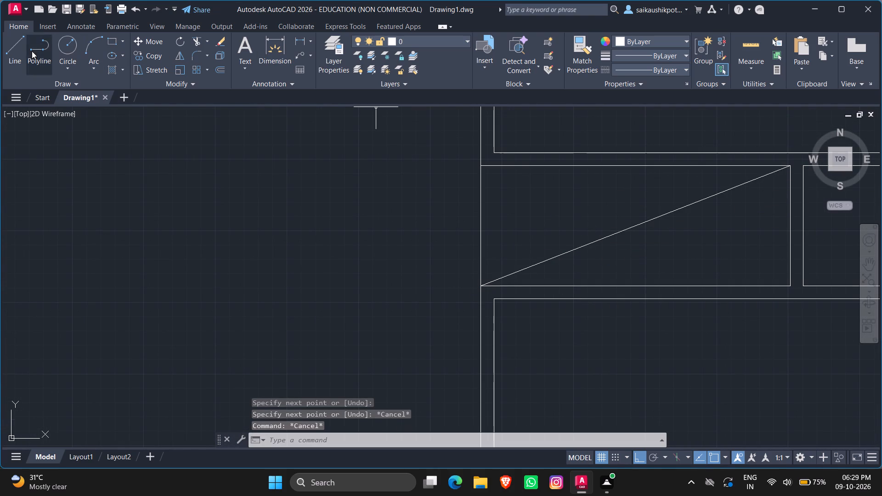
Draw the opposite diagonal from the top-left corner to the bottom-right corner of the strip's left compartment.
click(13, 49)
click(482, 168)
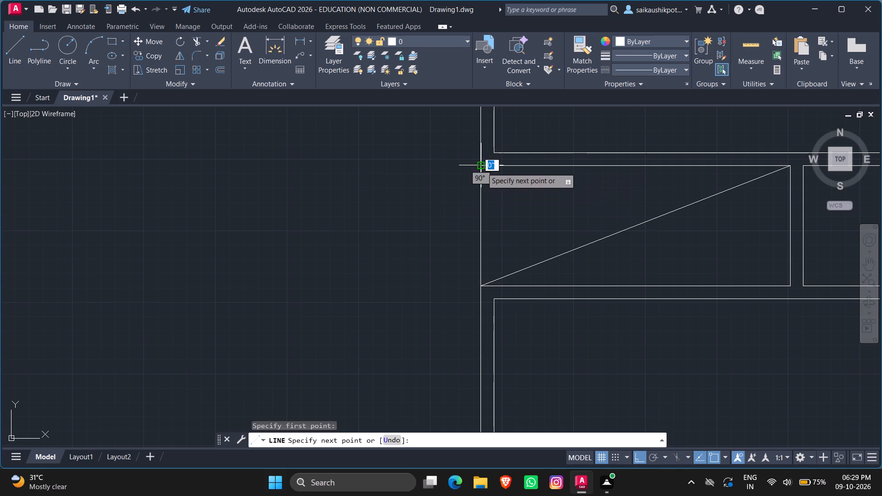
click(793, 286)
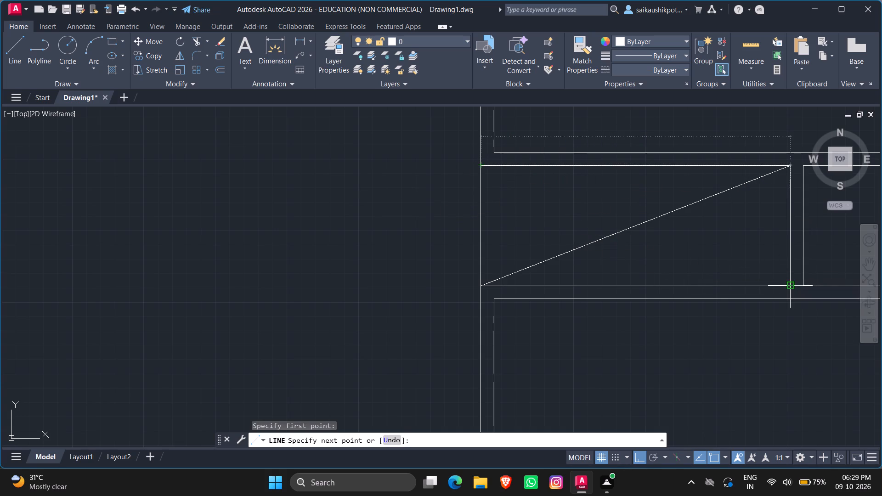
key(Escape)
scroll(650, 290, down, 4)
scroll(644, 289, up, 3)
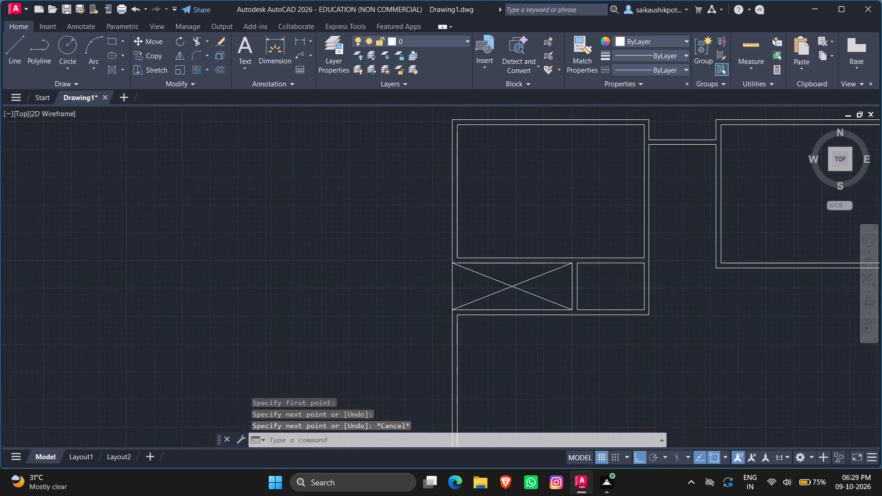
key(Escape)
key(Escape)
key(Escape)
key(Escape)
key(Escape)
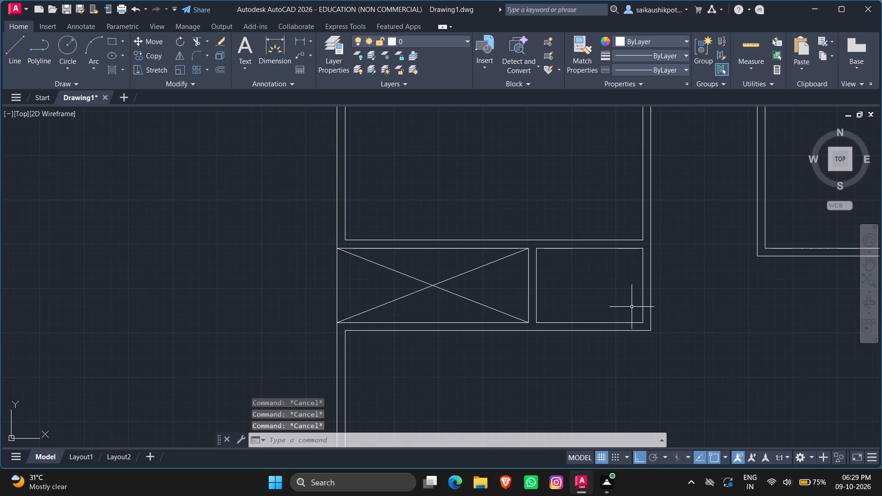
key(Escape)
key(Escape)
key(Escape)
key(Escape)
key(Escape)
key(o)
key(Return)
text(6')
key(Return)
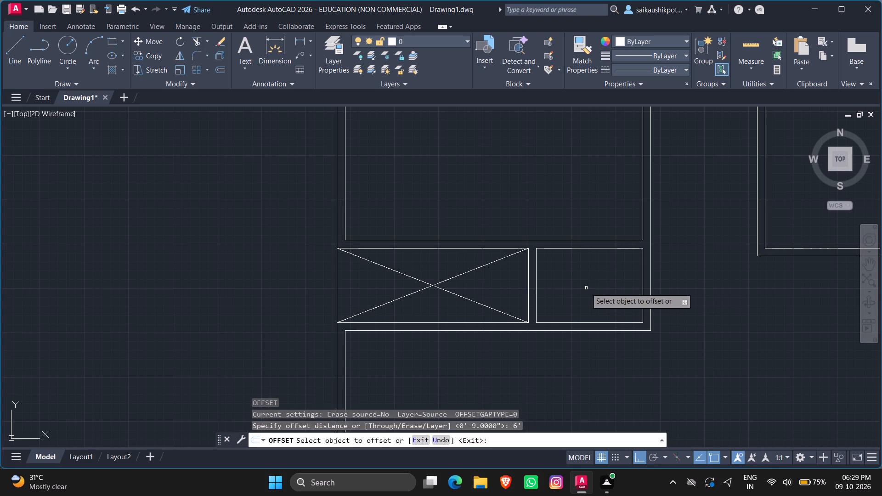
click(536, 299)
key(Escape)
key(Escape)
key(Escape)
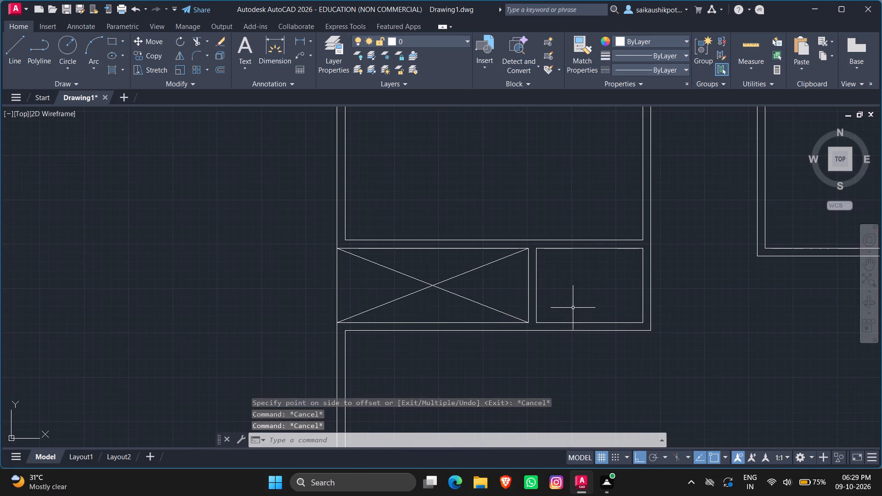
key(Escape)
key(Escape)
Offset all four sides of the strip's right compartment 6" inward.
key(o)
key(Return)
key(9)
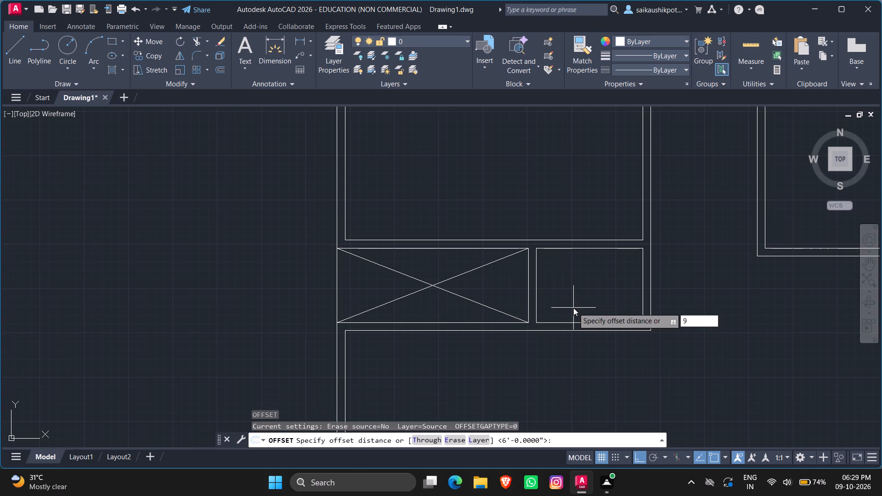
key(BackSpace)
key(6)
key(shift+quotedbl)
key(Return)
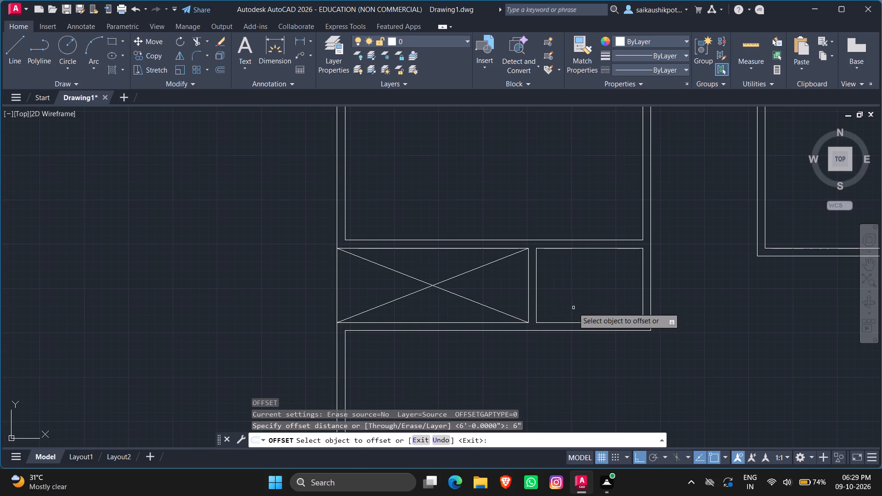
click(538, 300)
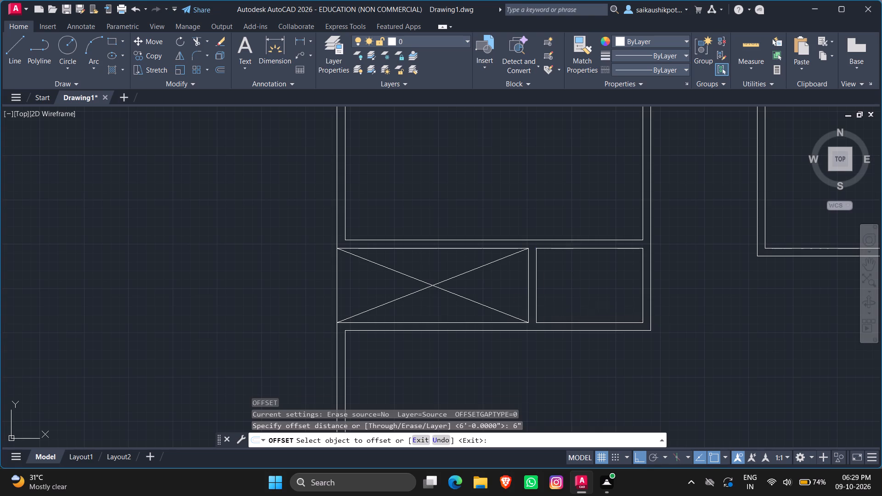
click(579, 308)
click(573, 323)
click(583, 295)
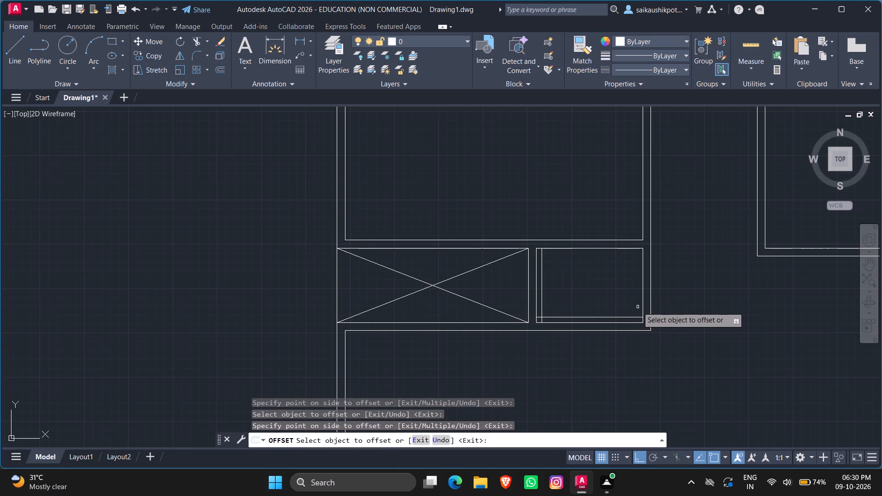
click(643, 309)
click(628, 306)
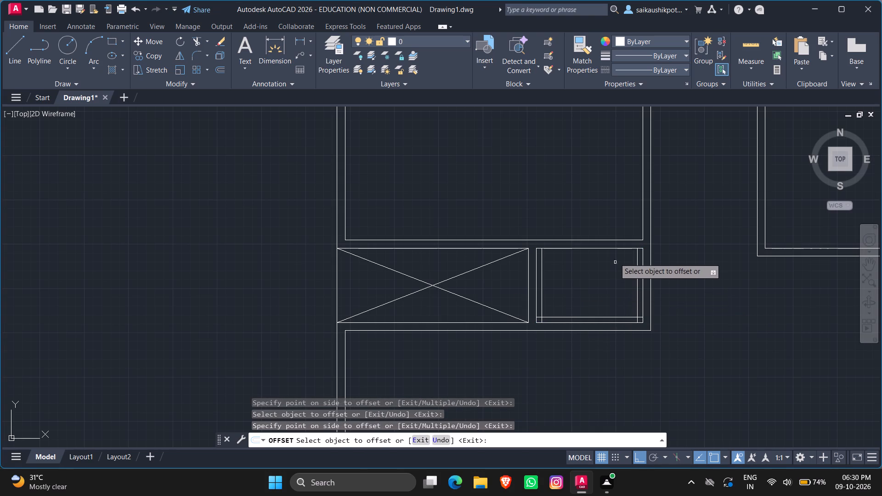
click(609, 248)
click(612, 284)
key(Escape)
key(Escape)
key(Escape)
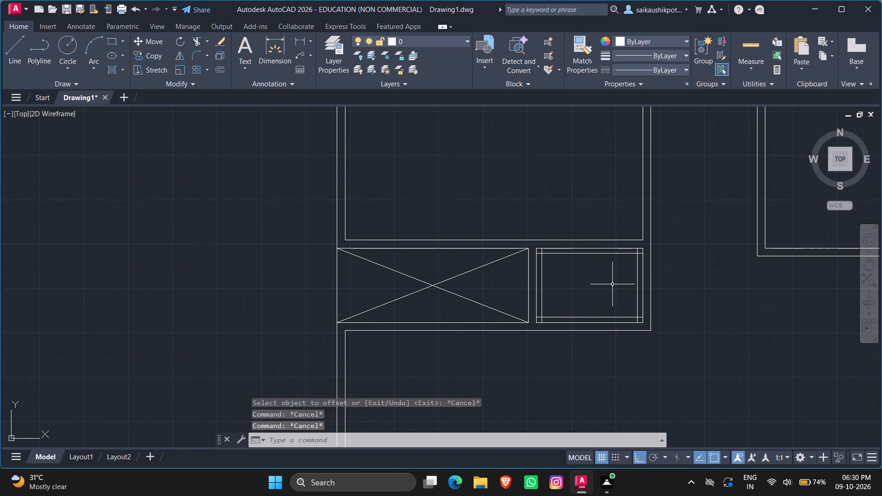
key(Escape)
Trim the overlapping ends of the offset lines at all four corners to leave a clean inner rectangle in the right compartment.
text(TR)
key(Return)
key(Return)
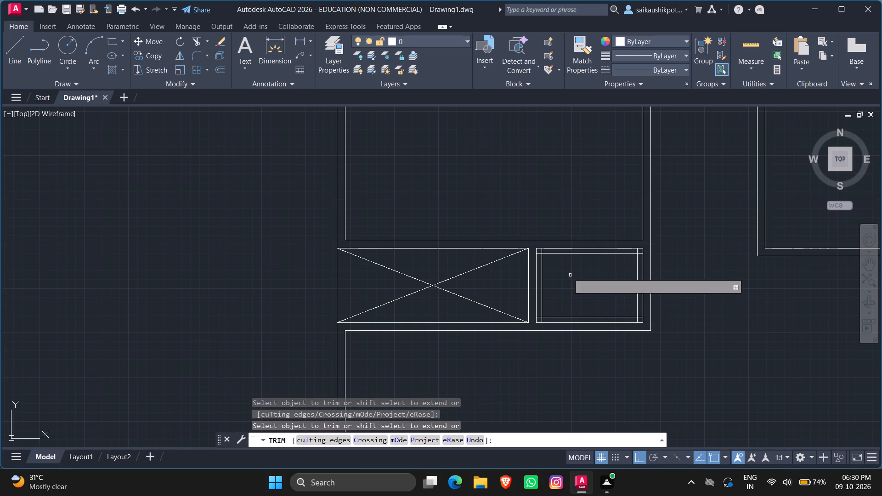
scroll(531, 250, up, 5)
drag(568, 219, 535, 258)
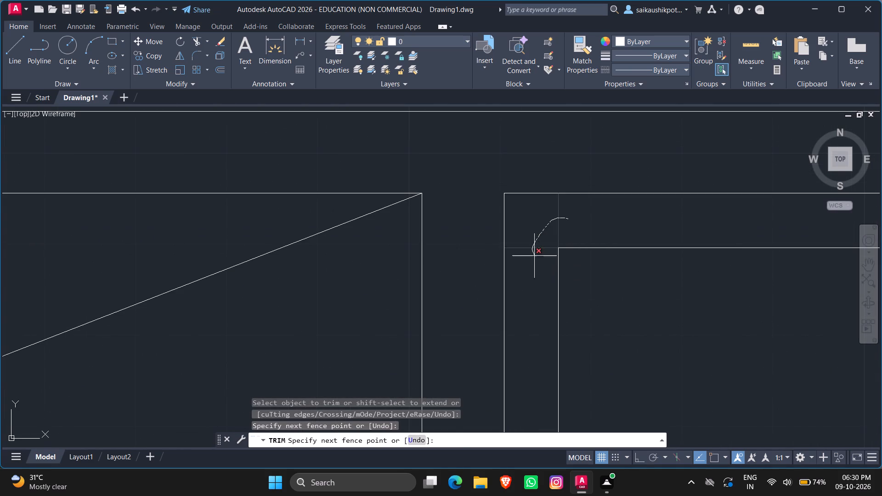
drag(535, 258, 537, 261)
scroll(538, 260, down, 5)
scroll(553, 317, up, 3)
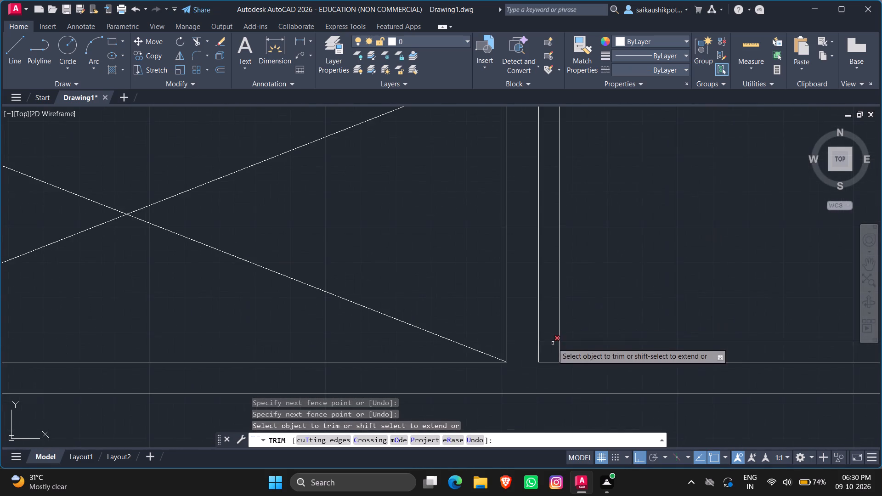
scroll(553, 344, up, 2)
drag(581, 336, 543, 304)
scroll(524, 335, down, 4)
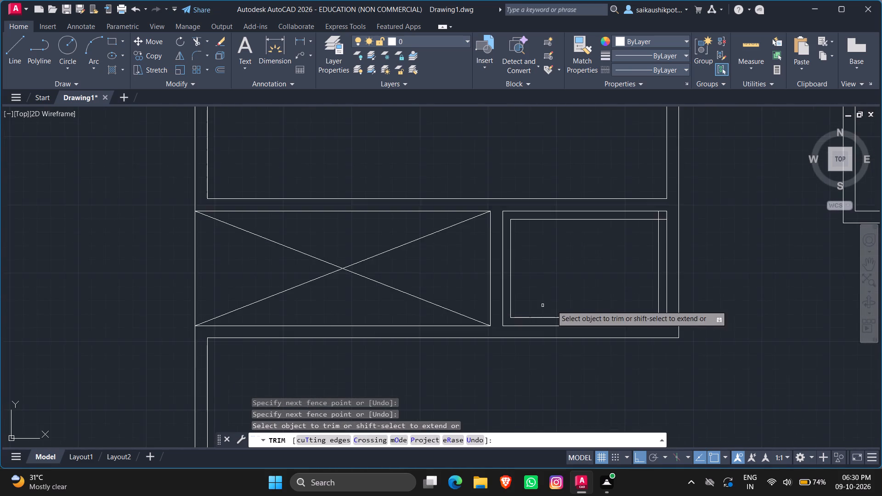
scroll(552, 305, down, 1)
scroll(620, 322, up, 4)
drag(625, 308, 598, 331)
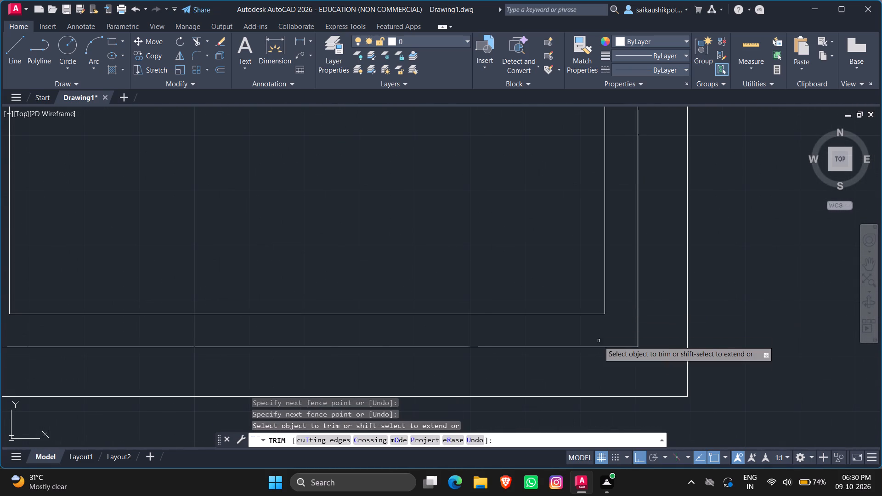
scroll(599, 348, down, 4)
scroll(598, 291, up, 7)
drag(553, 224, 593, 225)
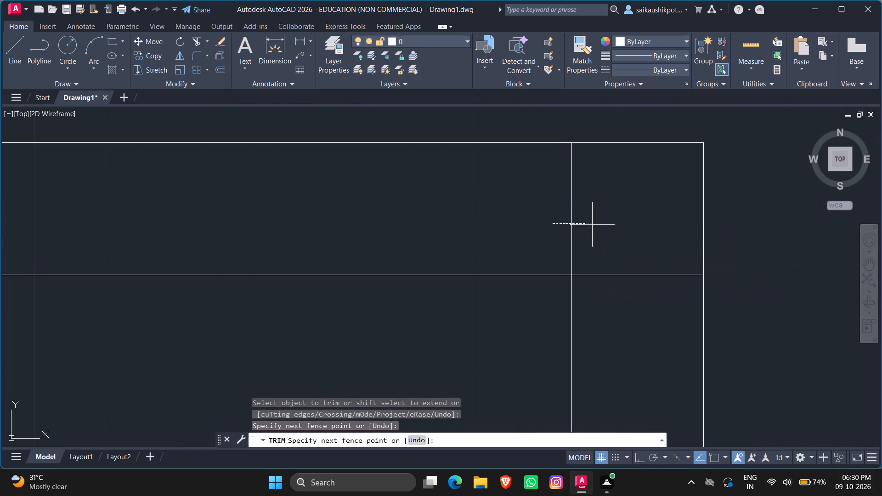
drag(593, 225, 600, 304)
scroll(607, 302, down, 4)
key(Escape)
key(Escape)
scroll(615, 277, down, 3)
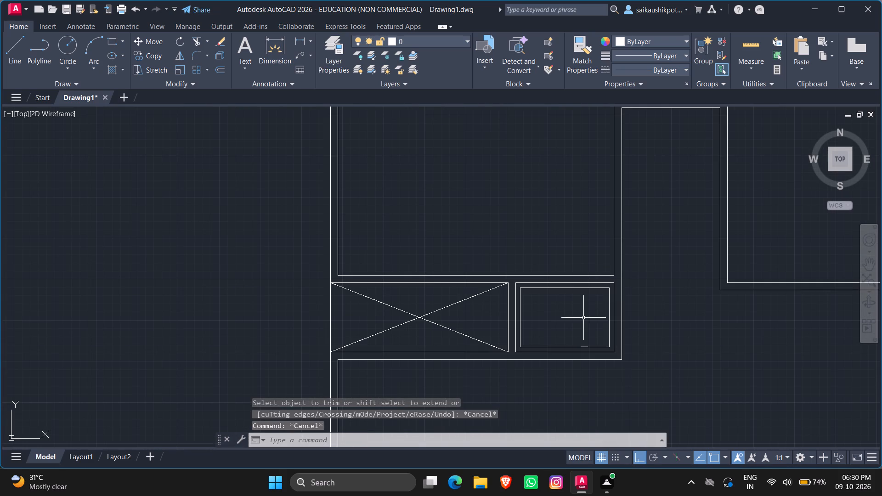
Draw a short horizontal line across the 9" wall on the right side of the strip's inner-bordered compartment.
scroll(615, 314, up, 2)
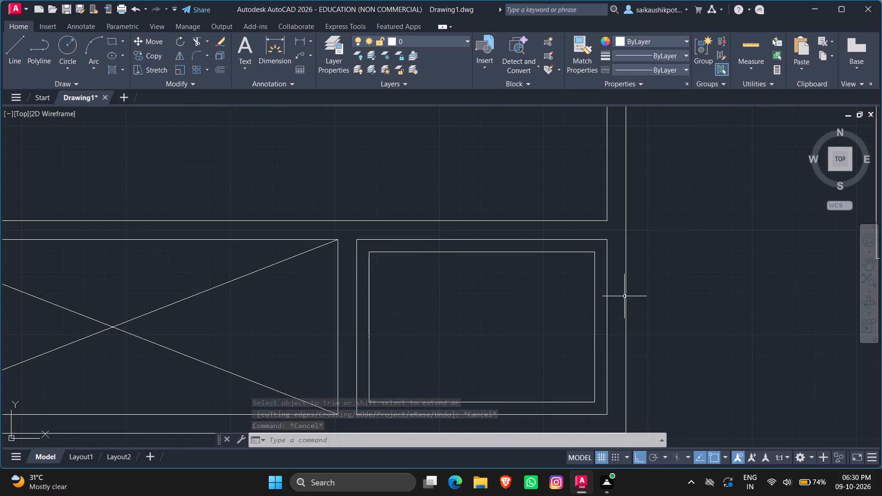
key(l)
key(Return)
click(608, 328)
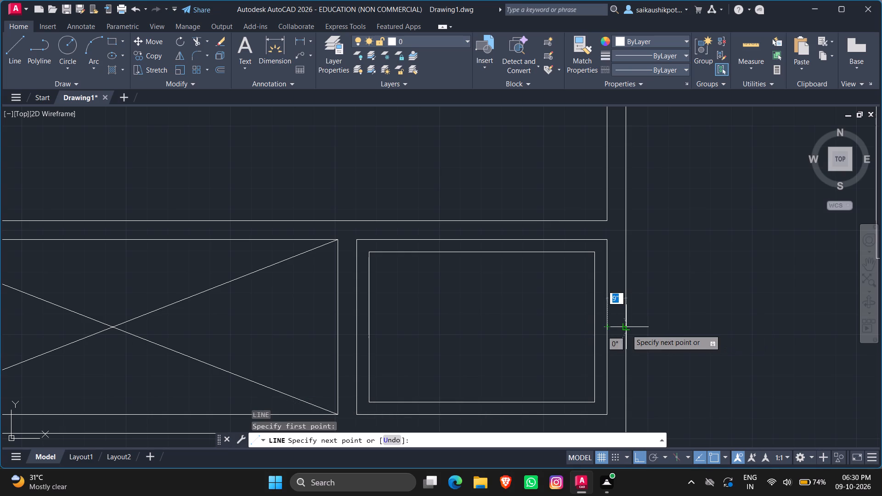
click(627, 329)
key(Escape)
key(Escape)
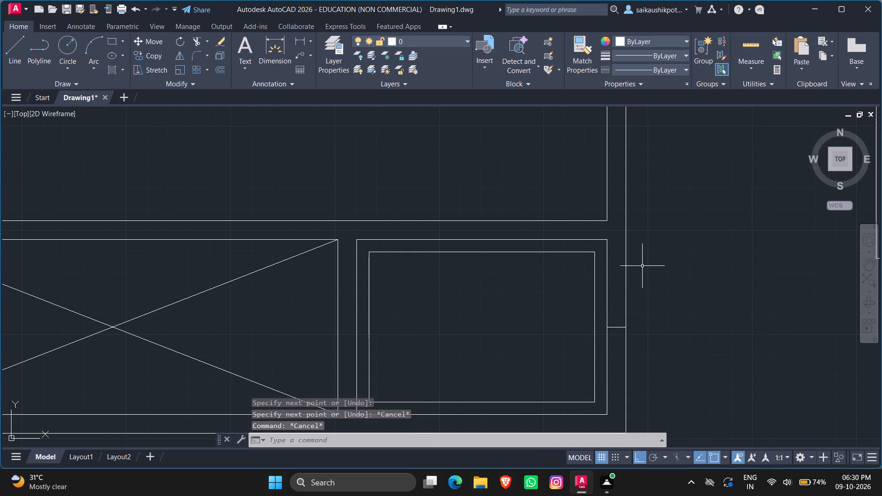
Offset the short line across the wall 2' upward and 2' downward to mark both edges of an opening.
key(o)
key(Return)
key(3)
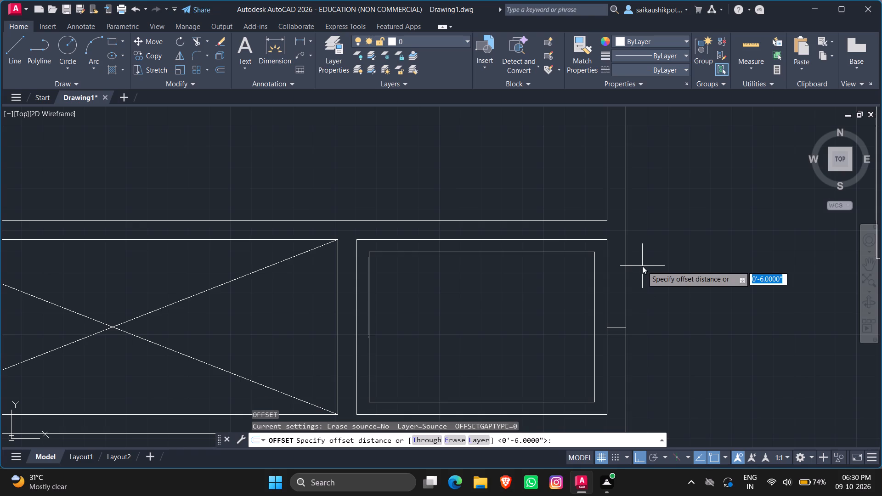
key(apostrophe)
key(Return)
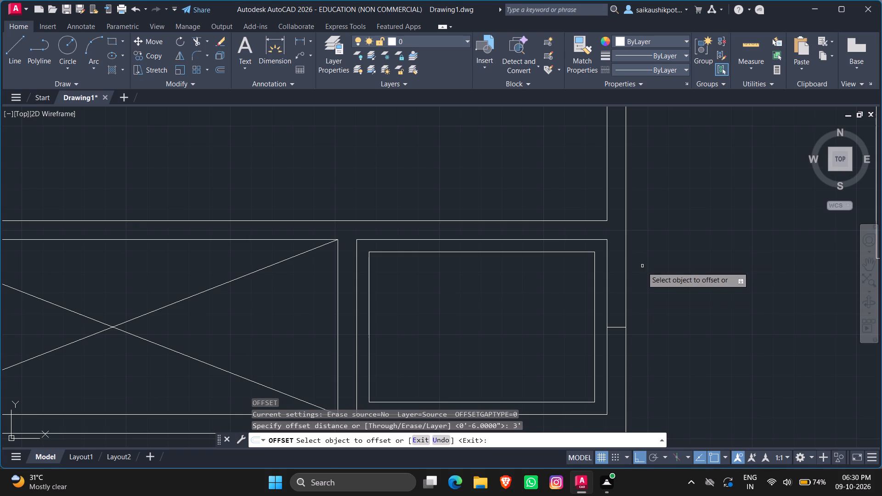
click(617, 327)
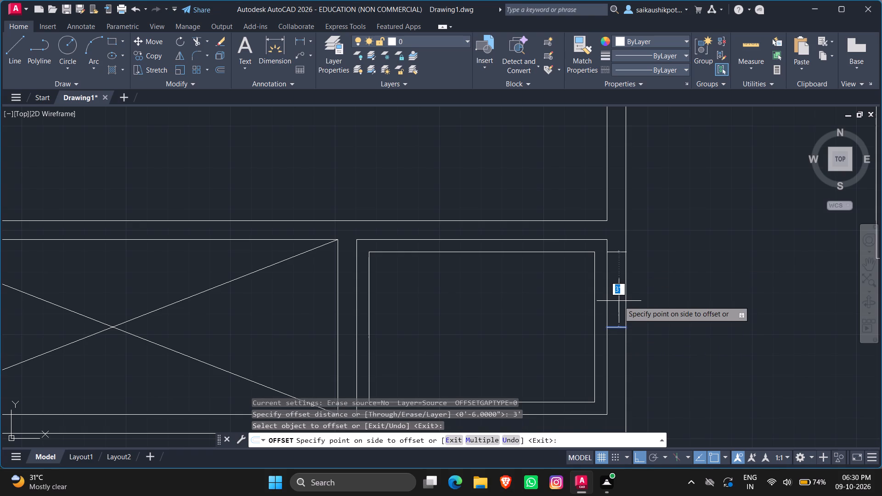
text(2')
key(Return)
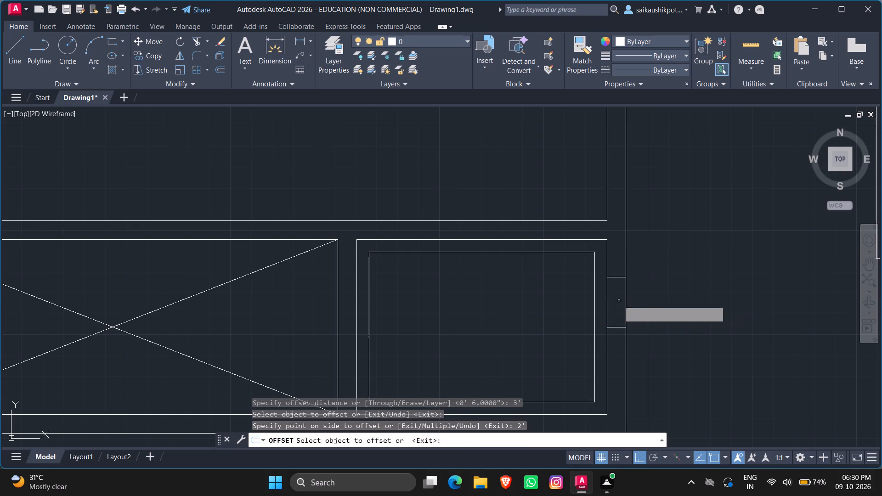
click(618, 328)
text(2')
key(Return)
key(Escape)
key(Escape)
key(Escape)
key(Escape)
key(Escape)
key(Escape)
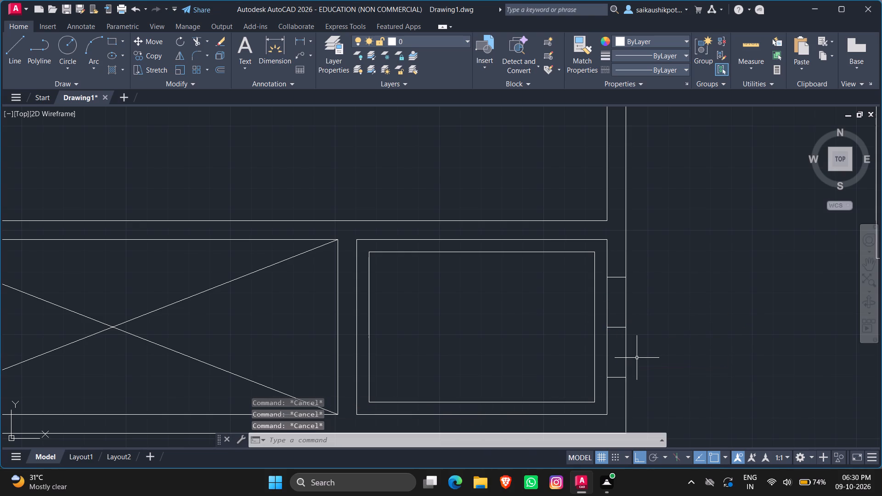
key(Escape)
key(Escape)
key(Escape)
Trim both wall lines and the middle line between the two offset marks to open a doorway in the compartment's right wall.
text(TR)
key(Return)
key(Return)
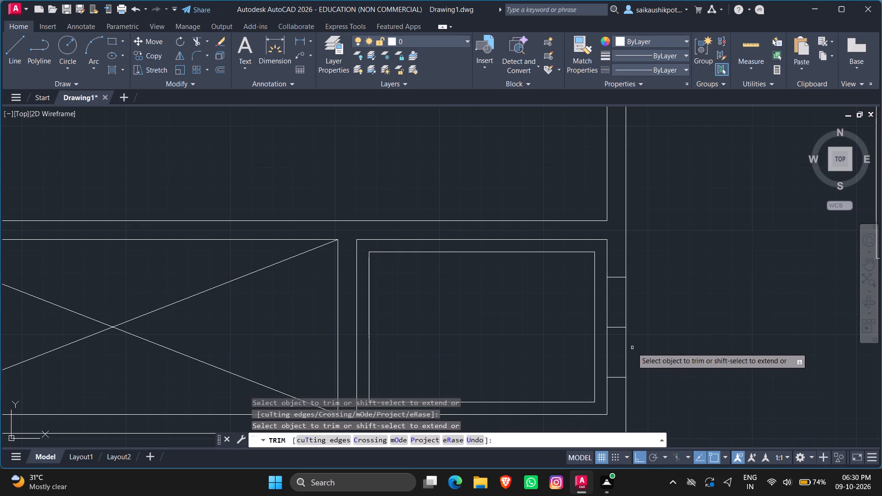
scroll(628, 340, up, 1)
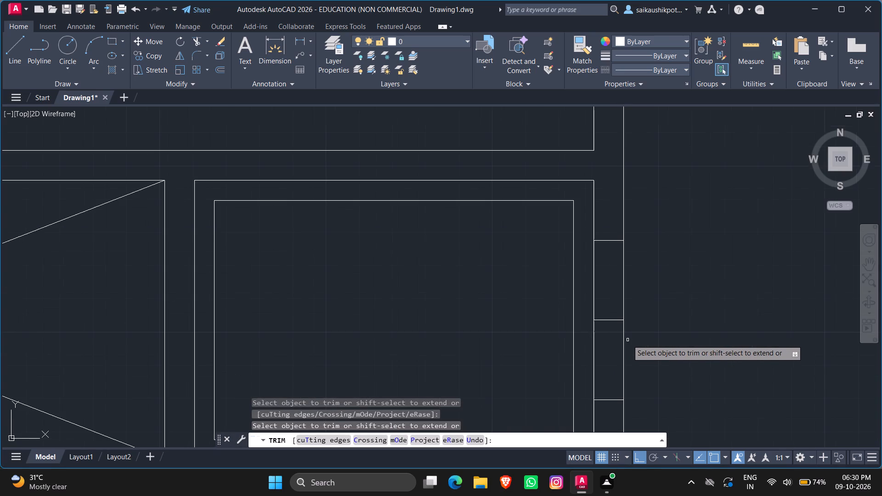
drag(630, 345, 600, 312)
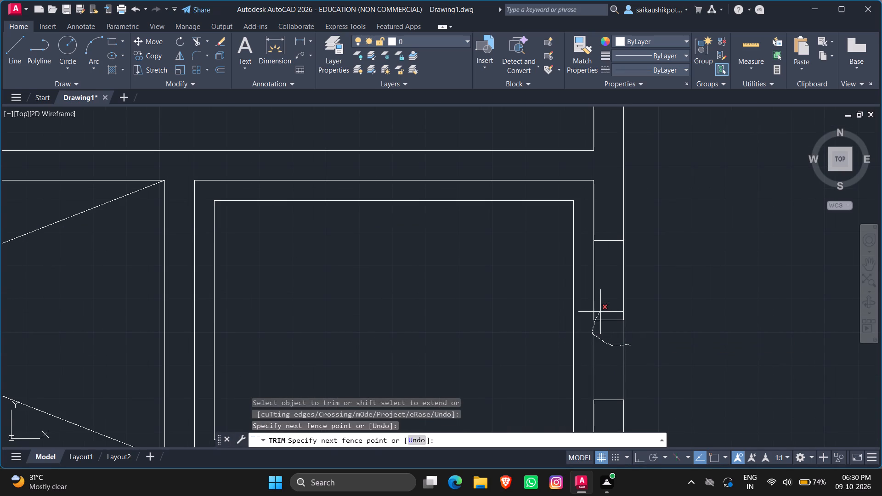
drag(600, 312, 585, 298)
scroll(607, 309, down, 3)
key(Escape)
key(Escape)
key(Escape)
key(Escape)
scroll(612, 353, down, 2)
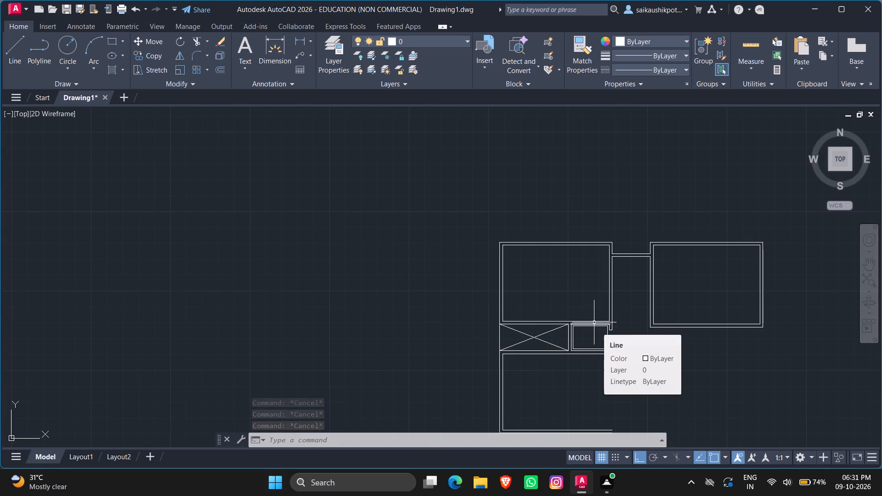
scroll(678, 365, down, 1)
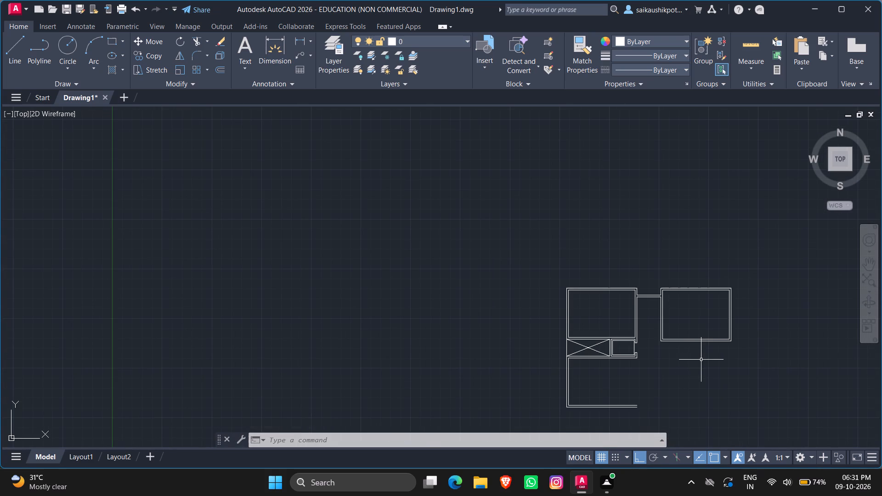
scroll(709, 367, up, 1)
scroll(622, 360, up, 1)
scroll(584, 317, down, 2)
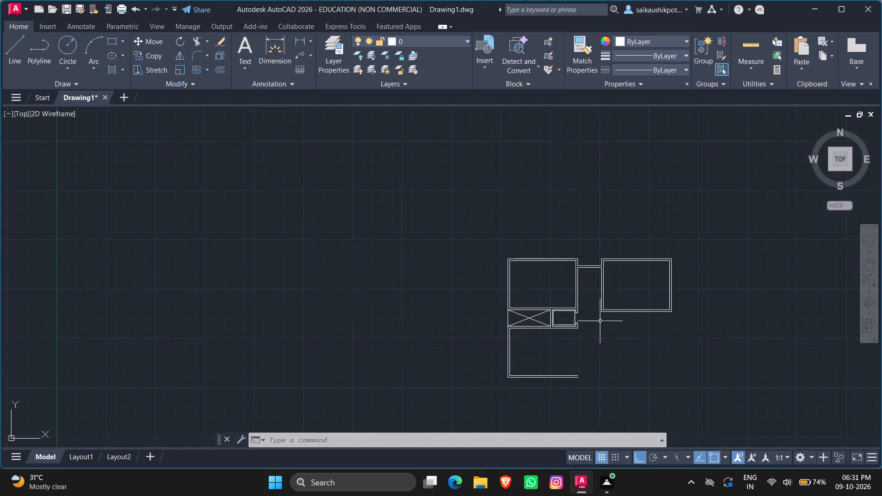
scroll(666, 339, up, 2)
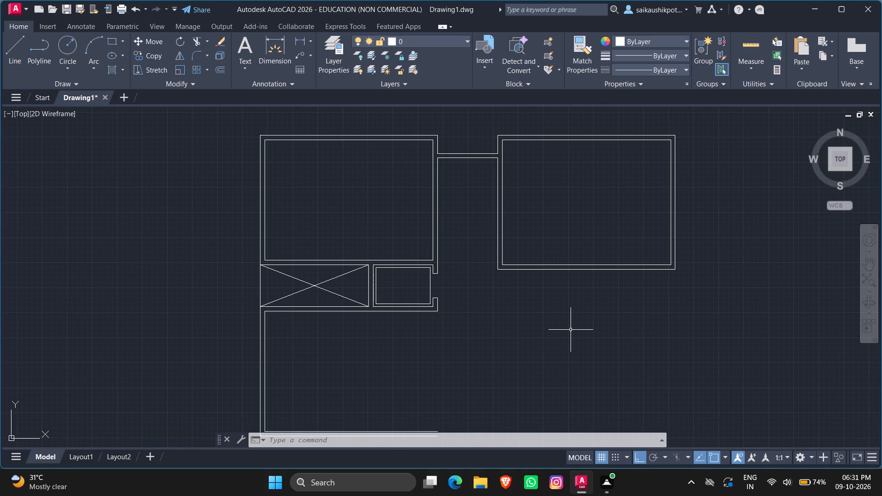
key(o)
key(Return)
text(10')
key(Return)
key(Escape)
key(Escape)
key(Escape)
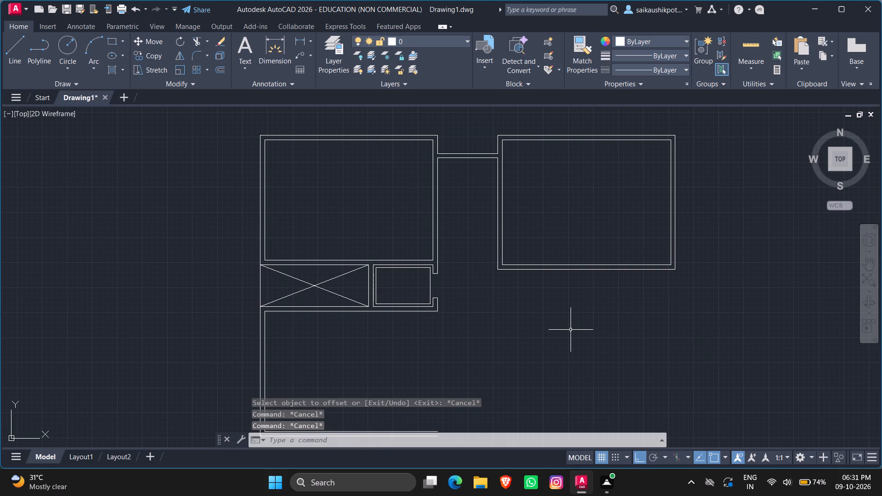
Offset the outer bottom wall line of the upper-right room 7' downward.
key(o)
key(Return)
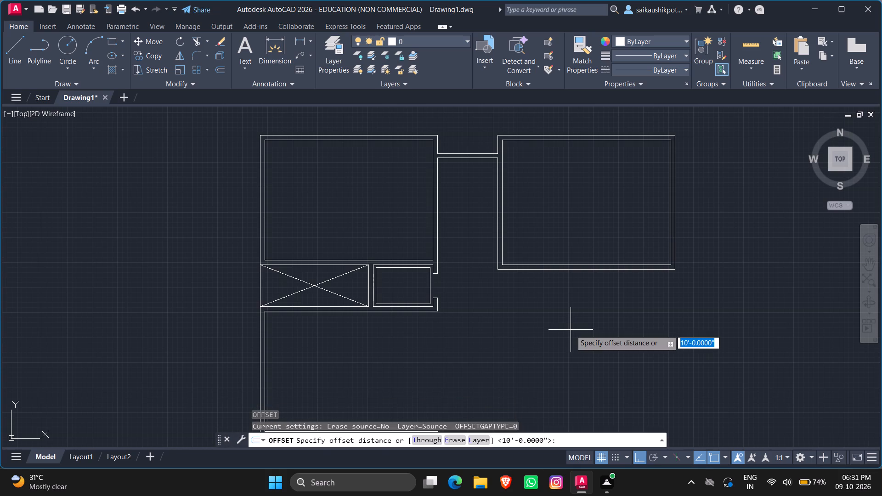
key(7)
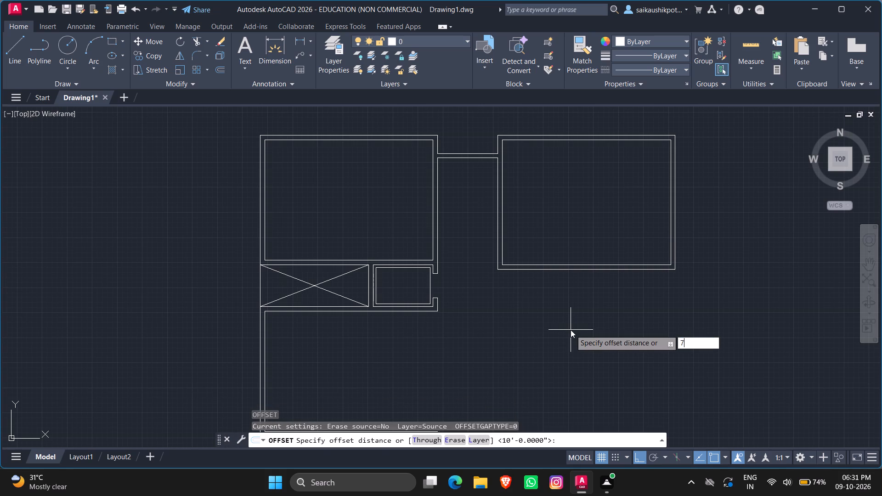
key(apostrophe)
key(Return)
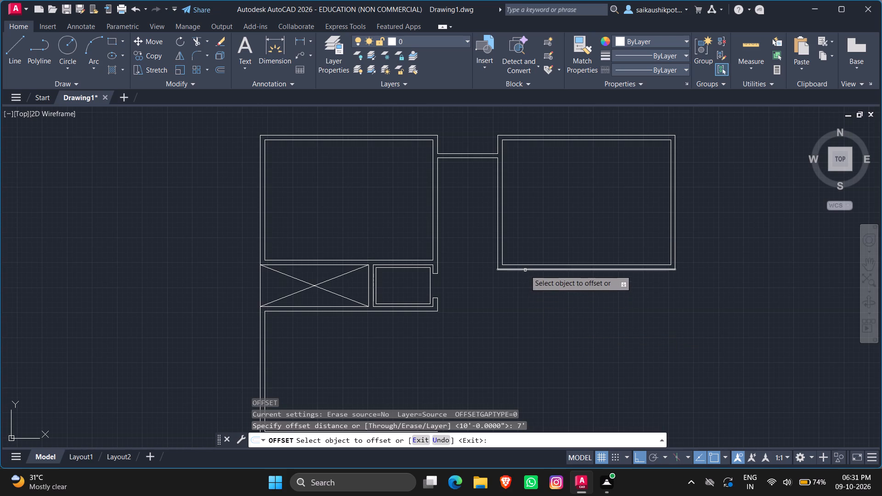
click(524, 269)
click(547, 318)
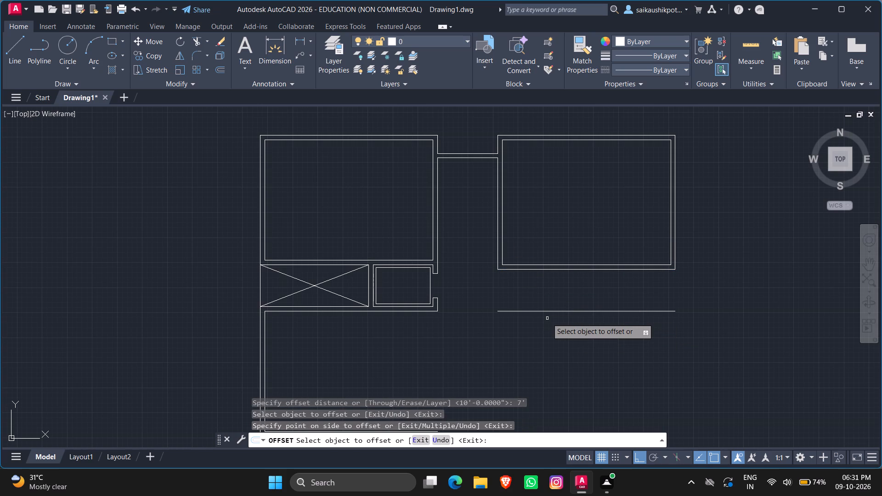
Measure the corridor between the two upper rooms, the bordered compartment and the interior of the upper-right room.
scroll(547, 318, up, 3)
scroll(547, 318, down, 1)
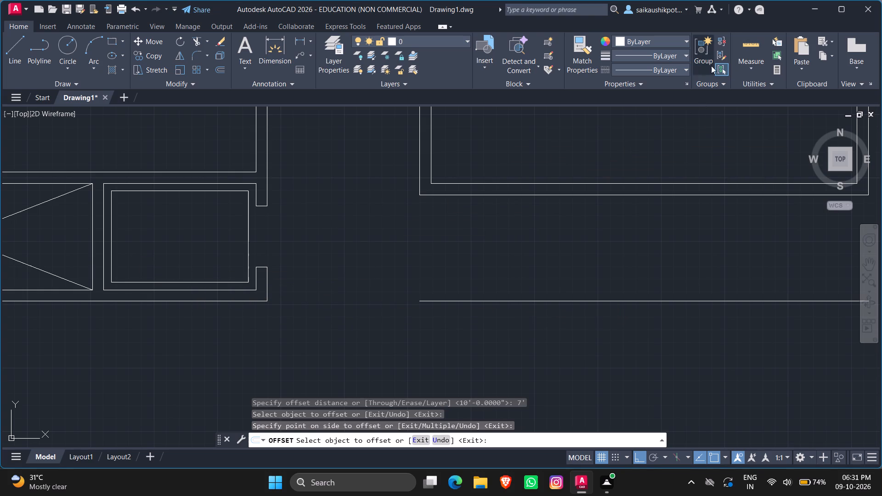
click(751, 52)
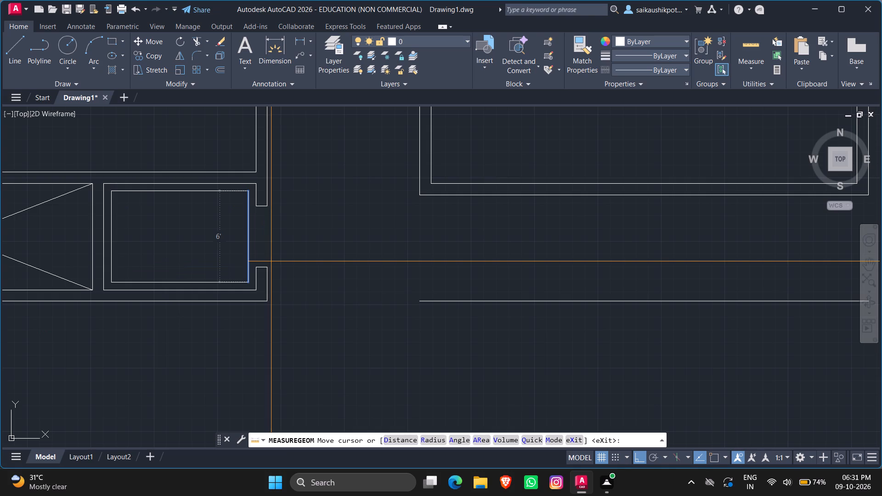
scroll(315, 293, down, 2)
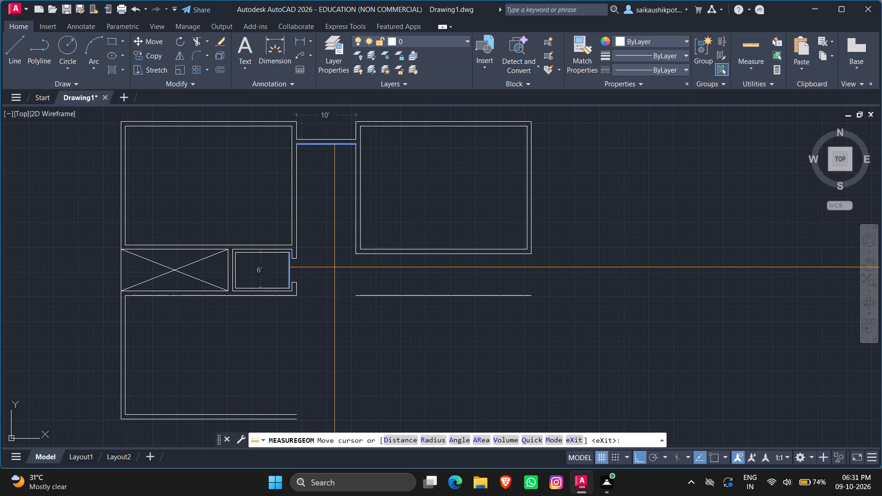
key(Escape)
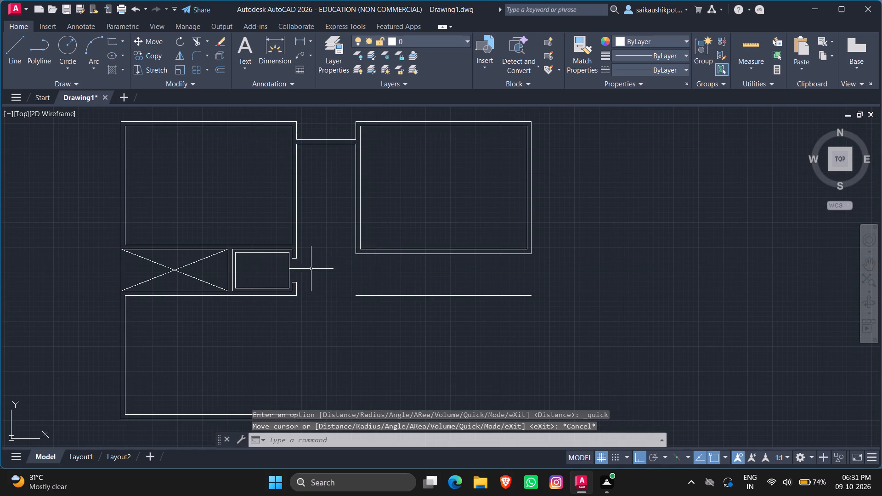
scroll(299, 224, up, 2)
scroll(265, 304, up, 2)
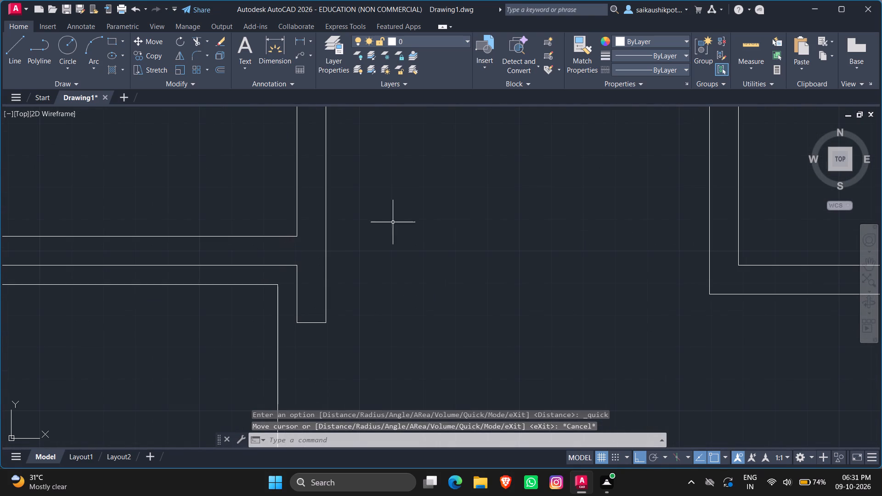
click(750, 50)
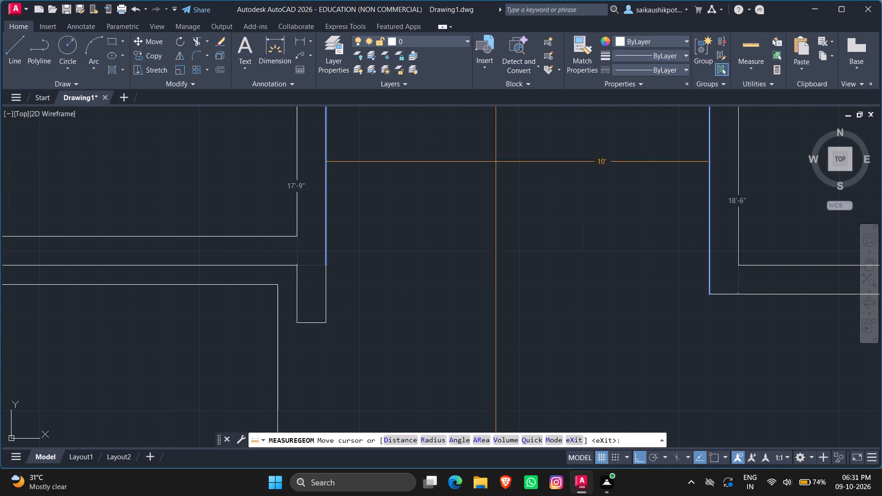
scroll(258, 256, down, 3)
scroll(523, 197, down, 1)
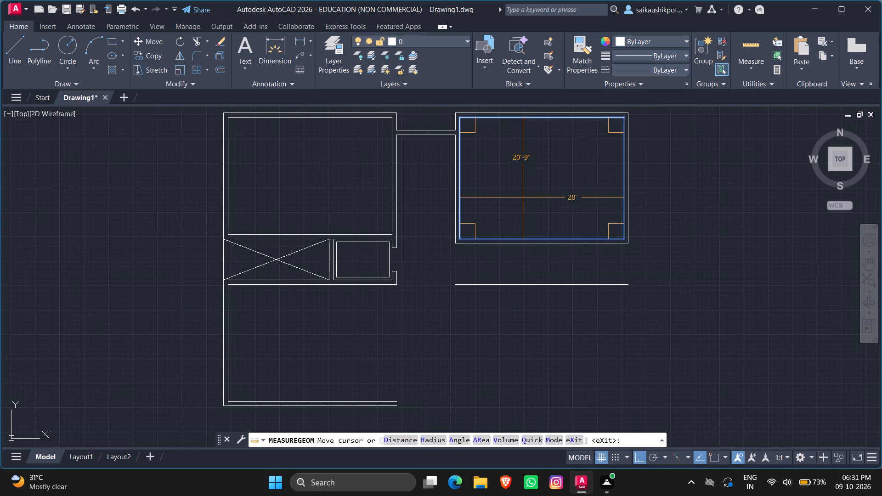
key(Escape)
Delete the outer bottom wall line of the upper-right room.
scroll(521, 241, up, 2)
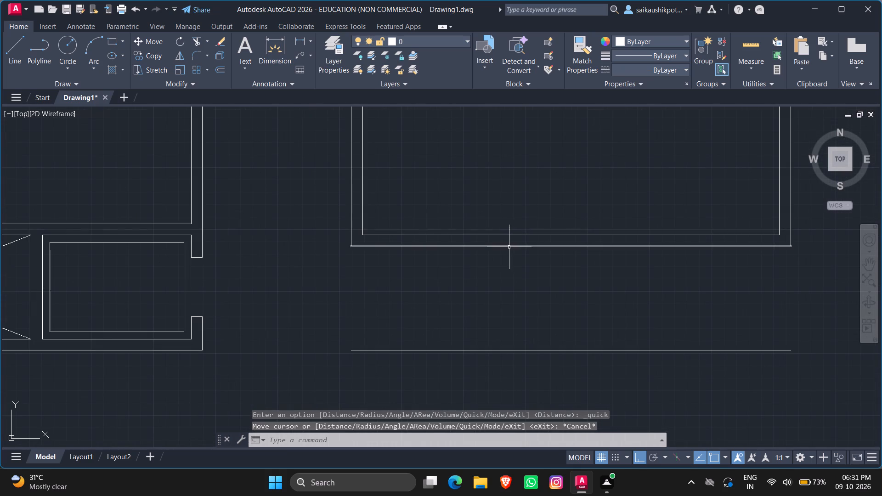
click(509, 247)
key(Delete)
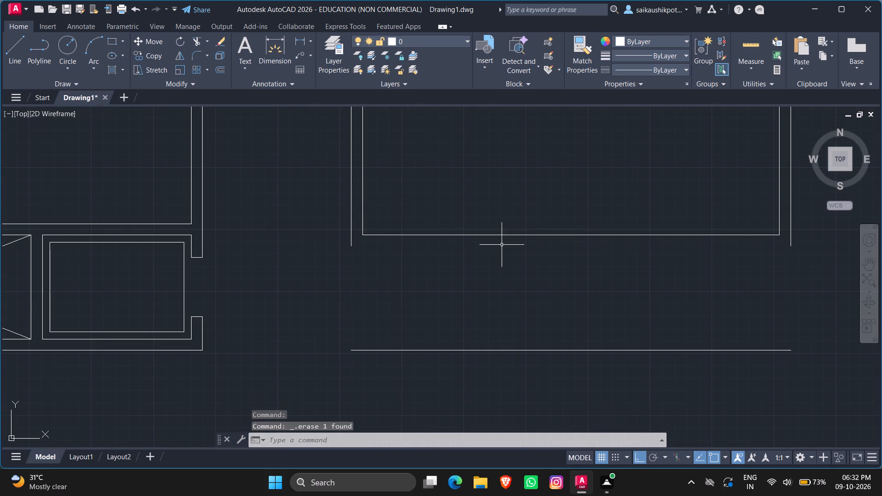
key(Escape)
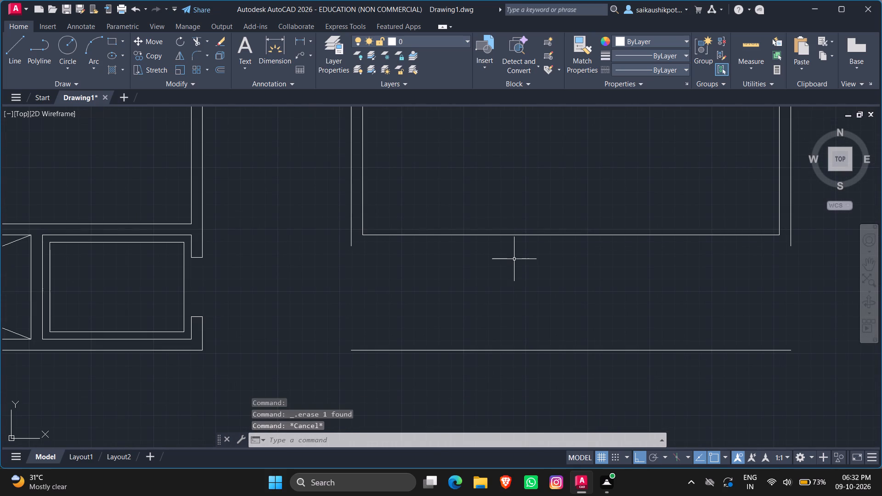
key(Escape)
key(Escape)
Offset the remaining bottom wall line of the upper-right room 9" upward into the room.
key(o)
key(Return)
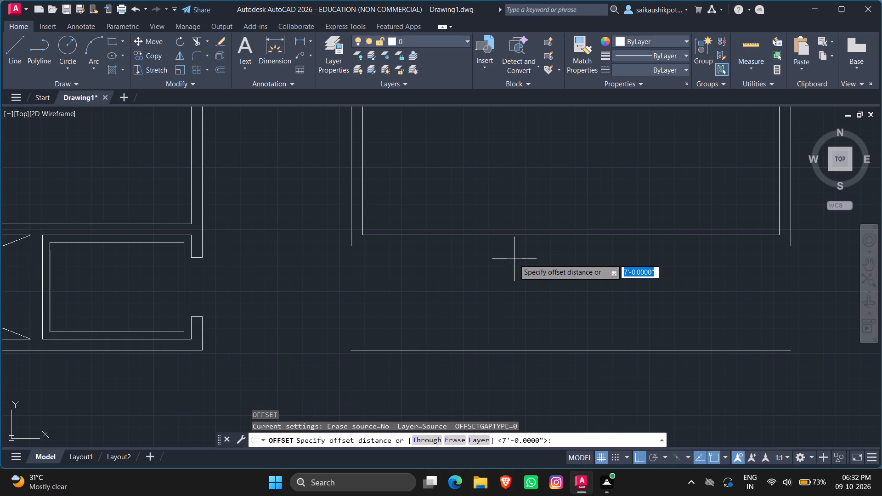
text(9")
key(Return)
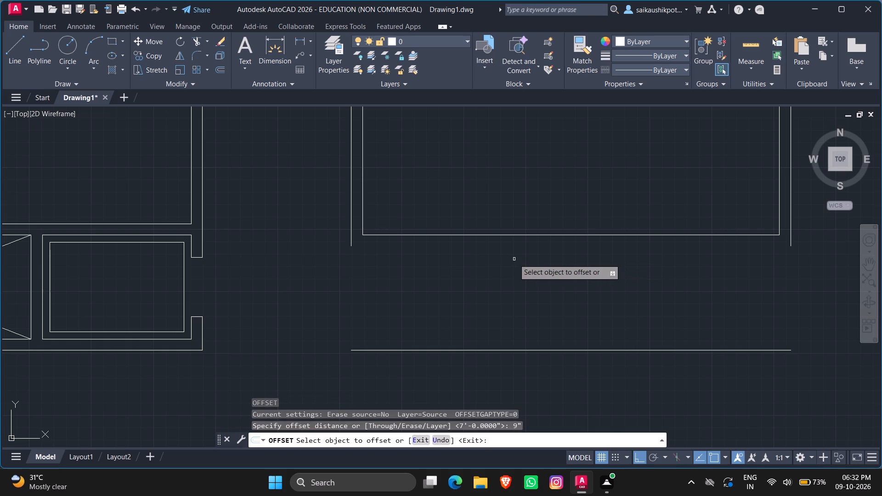
click(484, 233)
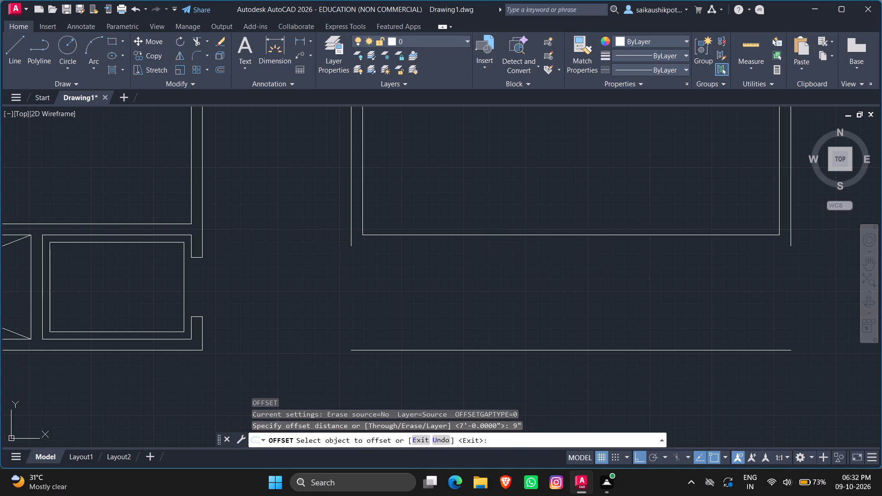
click(498, 195)
key(Escape)
key(Escape)
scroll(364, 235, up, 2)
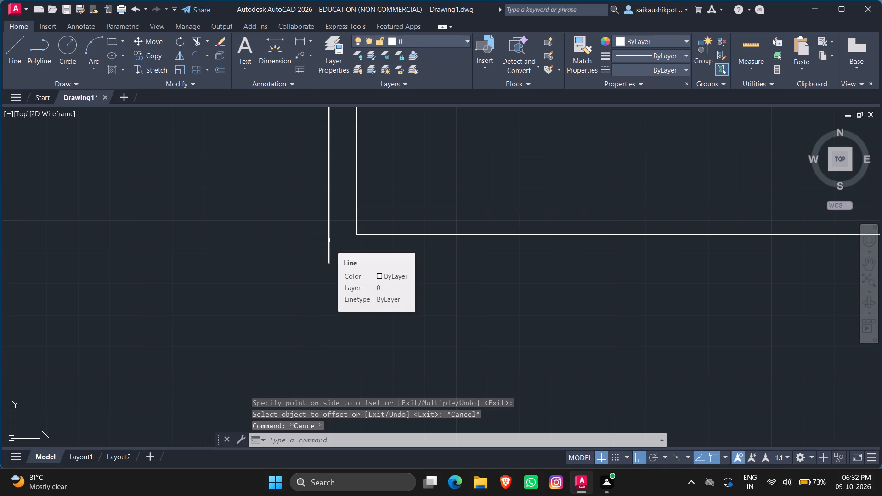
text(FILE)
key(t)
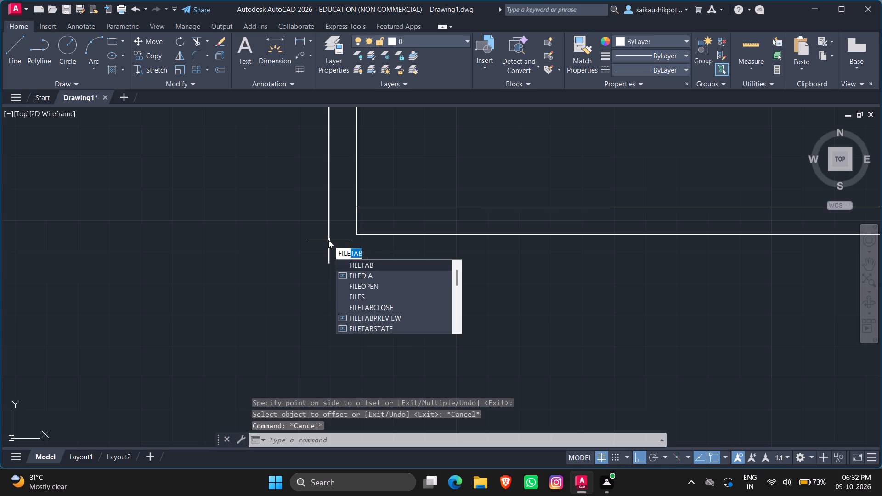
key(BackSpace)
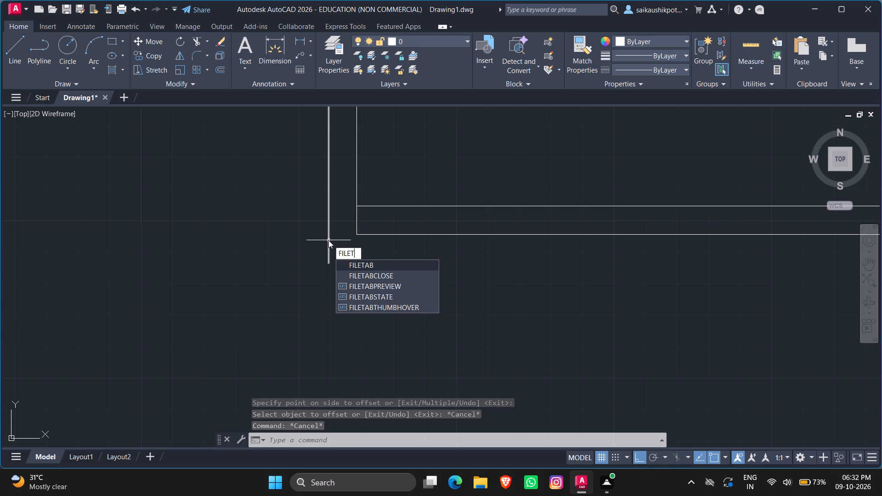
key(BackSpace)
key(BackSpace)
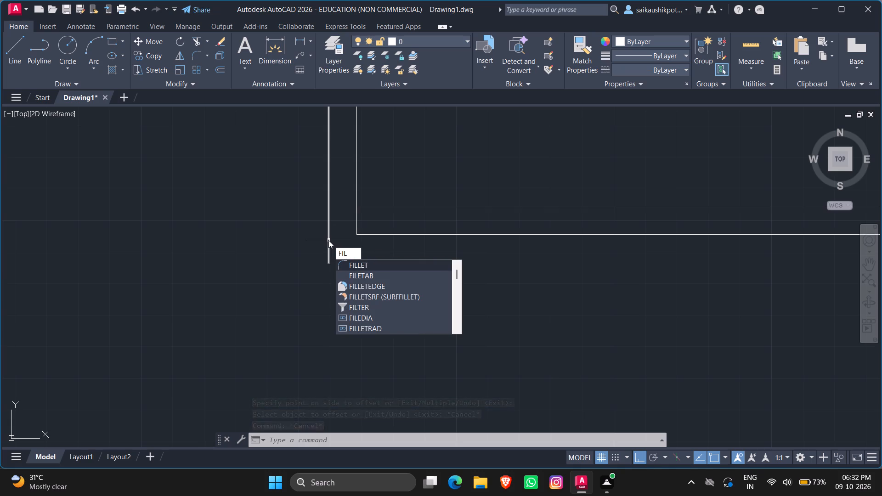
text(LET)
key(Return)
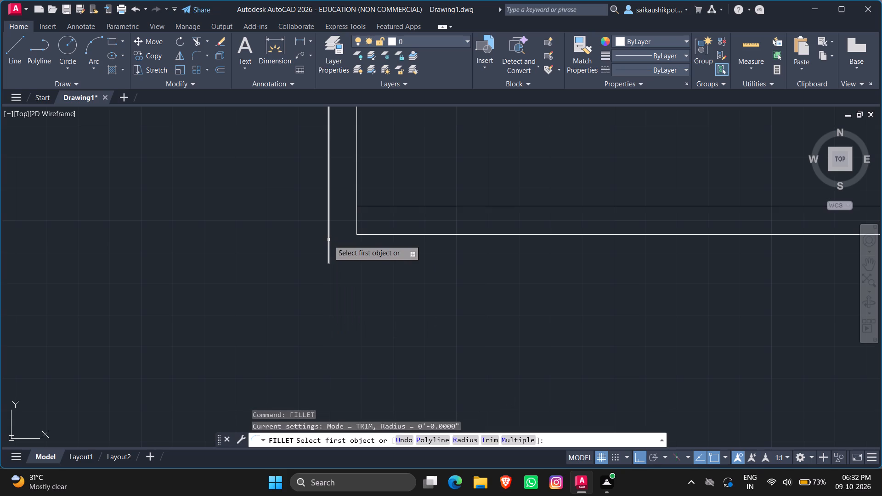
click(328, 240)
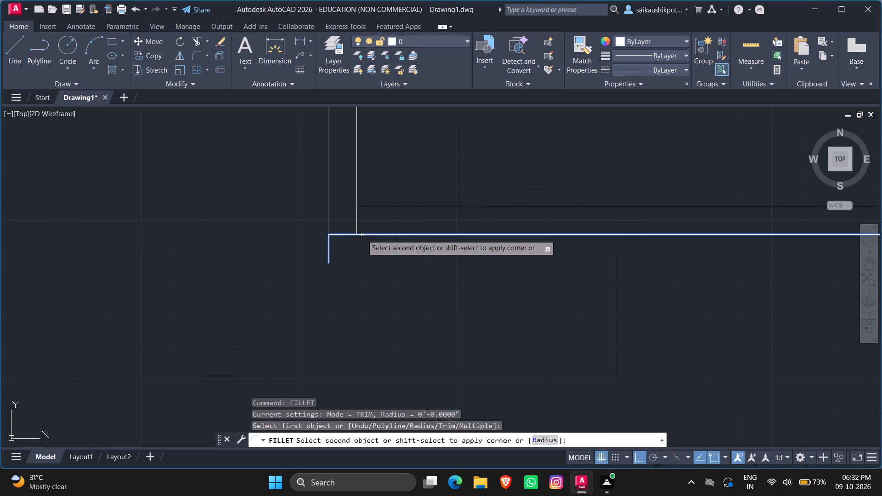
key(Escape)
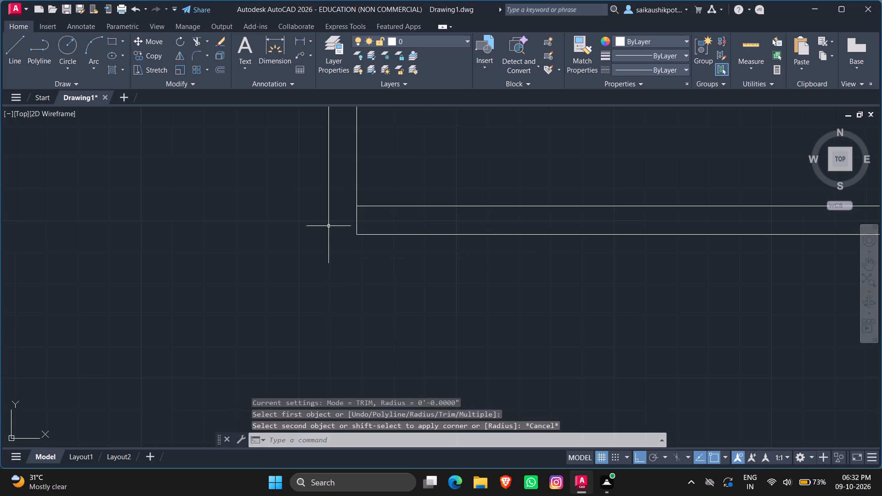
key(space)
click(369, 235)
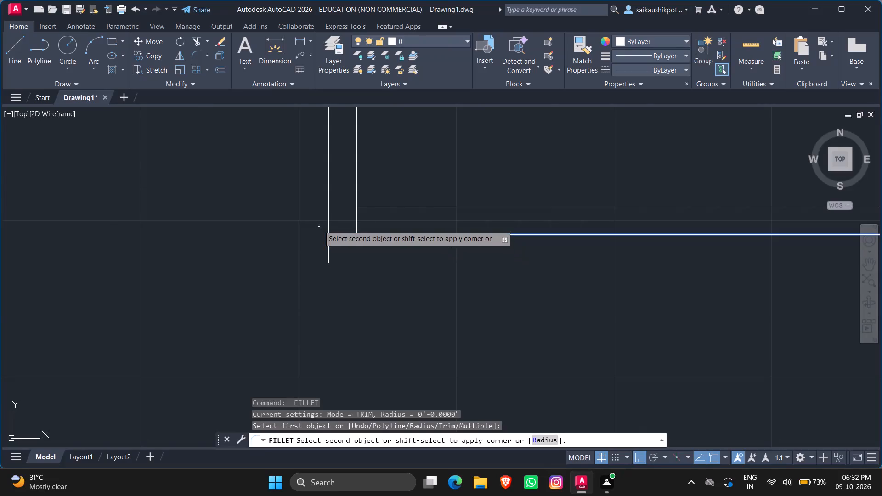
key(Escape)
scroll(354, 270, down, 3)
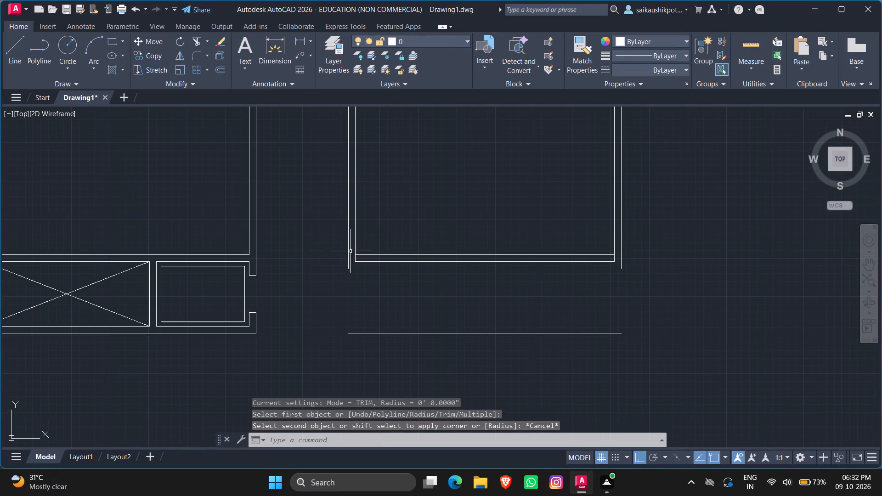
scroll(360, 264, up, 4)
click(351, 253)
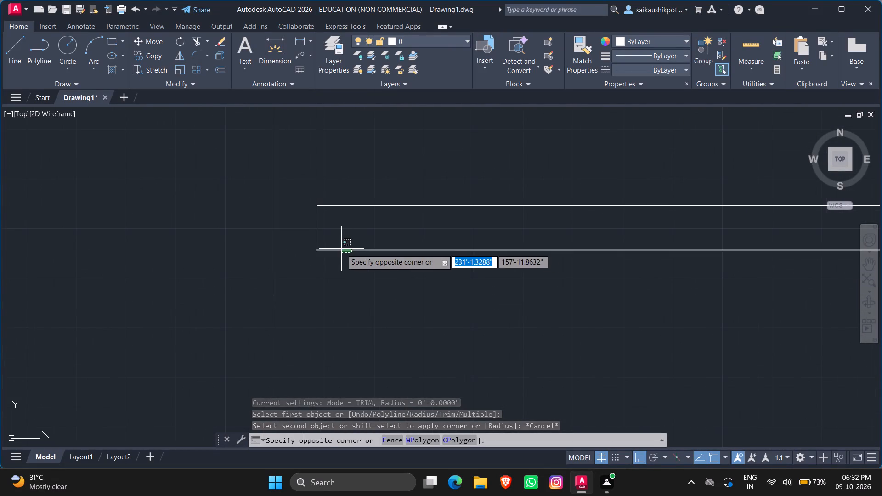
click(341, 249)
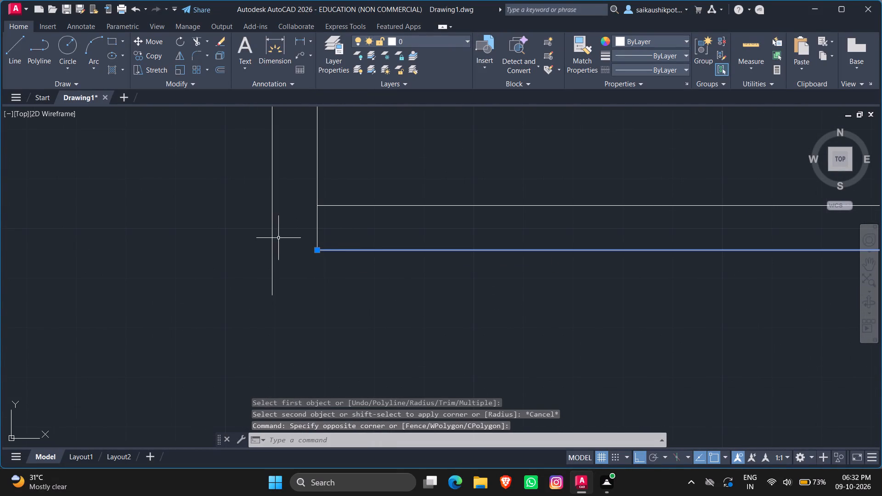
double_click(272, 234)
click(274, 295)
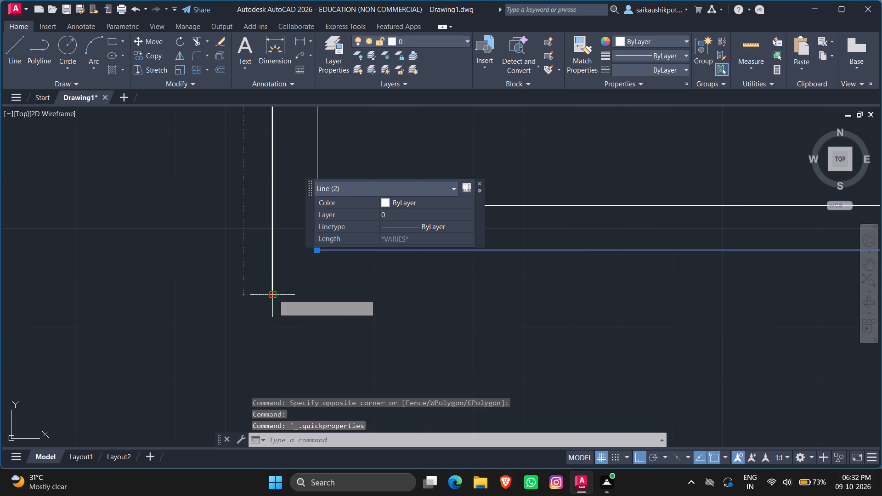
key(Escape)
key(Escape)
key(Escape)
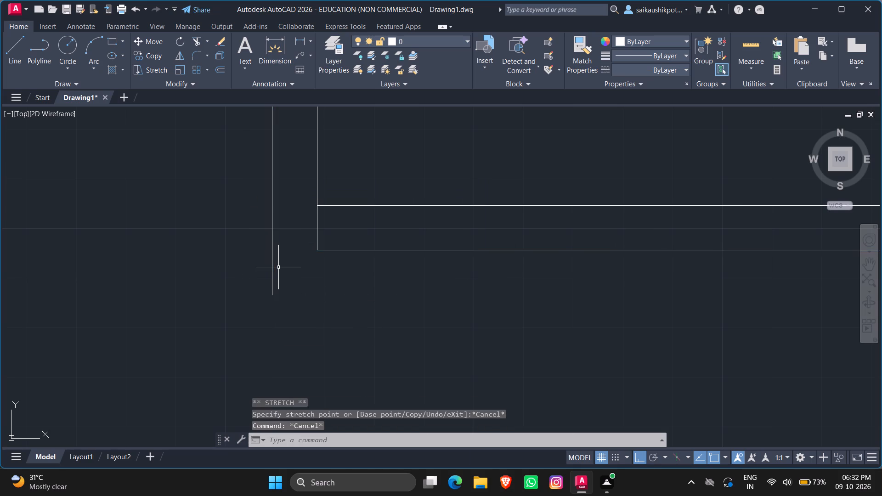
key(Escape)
Stretch the left end of the upper-right room's outer bottom wall line just past the outer left wall line.
click(332, 249)
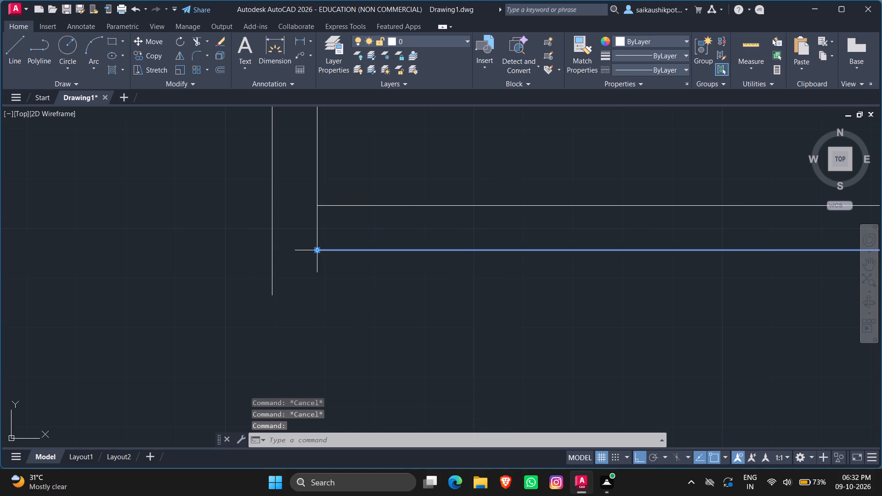
click(317, 252)
click(264, 257)
key(Escape)
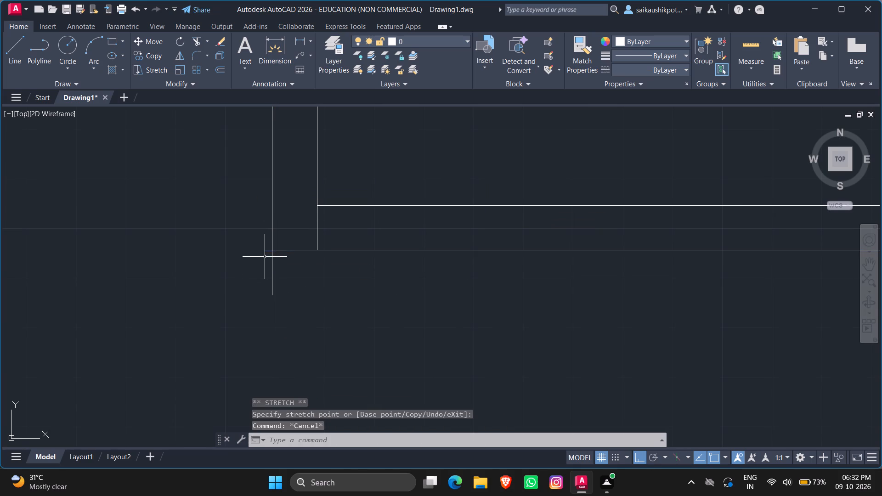
Trim the overhanging ends and the inner wall stub at the upper-right room's lower-left corner to form a clean double-walled corner.
text(TR)
key(Return)
key(Return)
scroll(282, 265, up, 2)
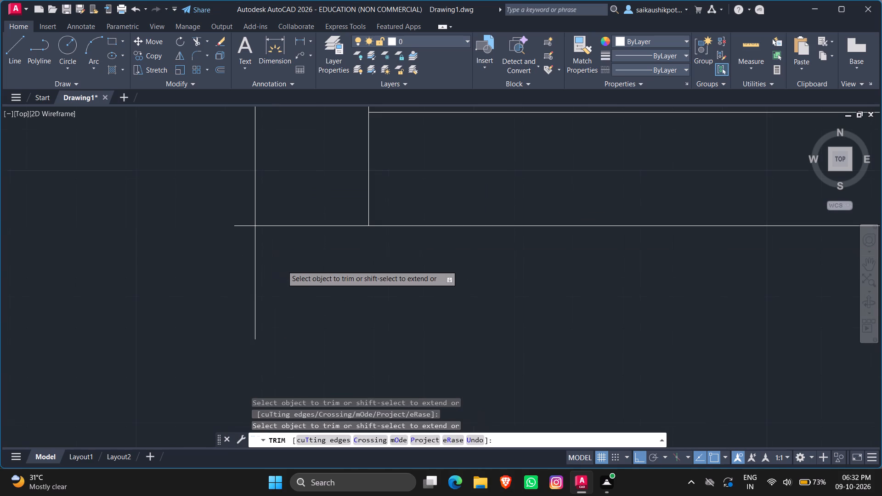
click(276, 262)
click(251, 255)
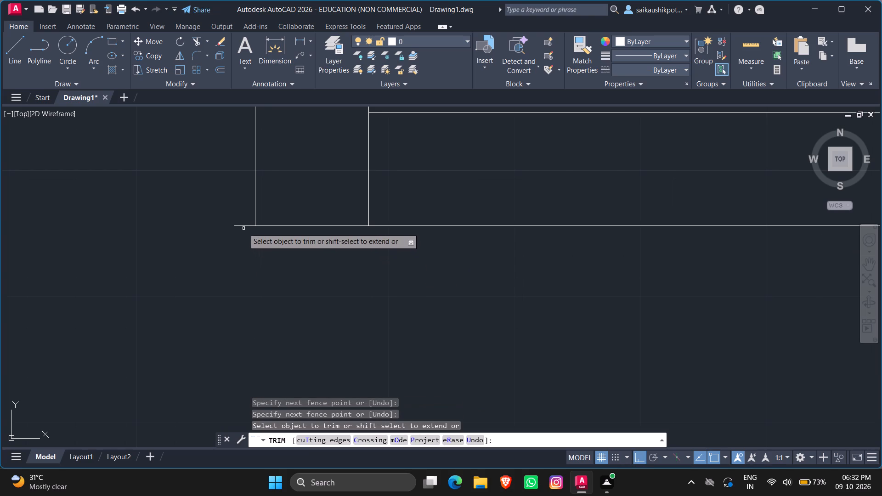
click(242, 226)
scroll(282, 266, down, 4)
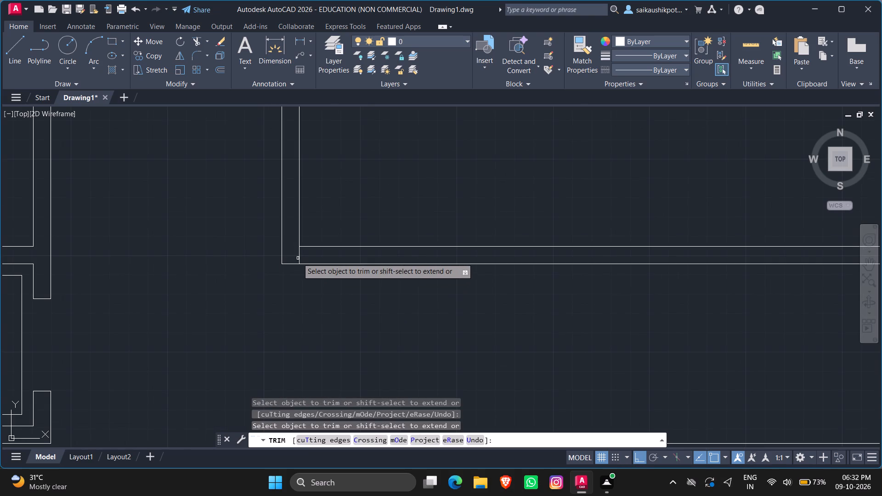
click(298, 258)
scroll(278, 304, down, 2)
key(Escape)
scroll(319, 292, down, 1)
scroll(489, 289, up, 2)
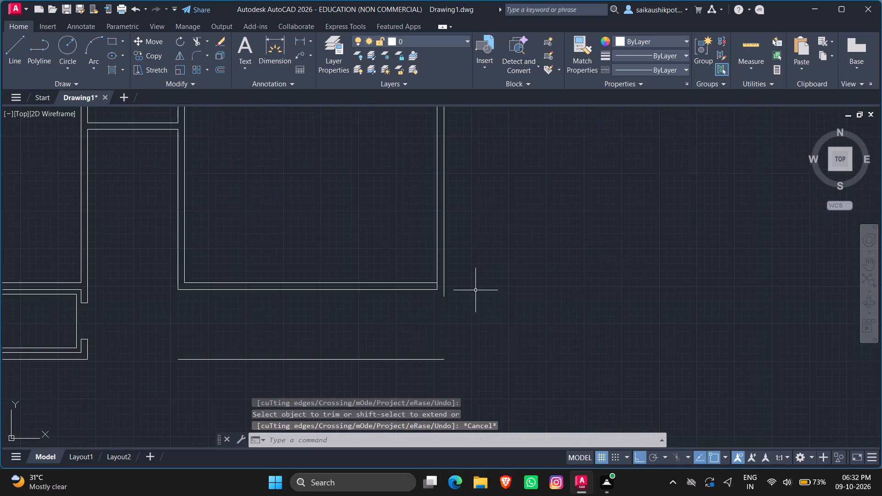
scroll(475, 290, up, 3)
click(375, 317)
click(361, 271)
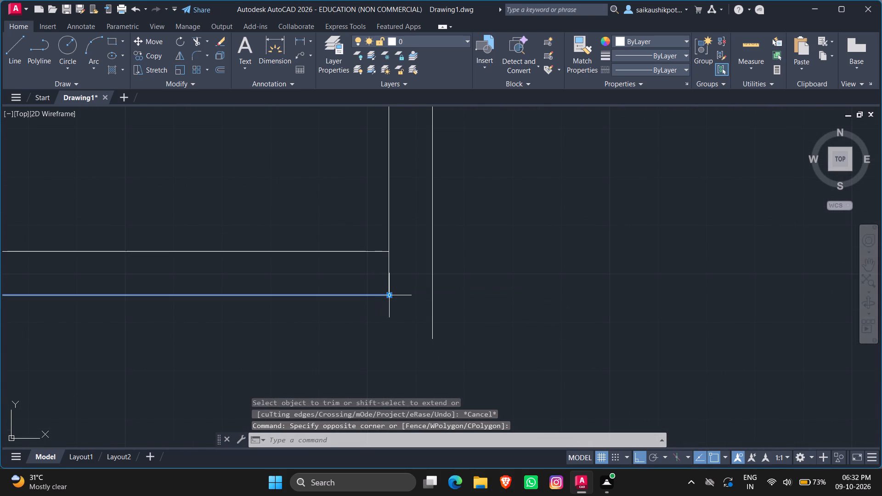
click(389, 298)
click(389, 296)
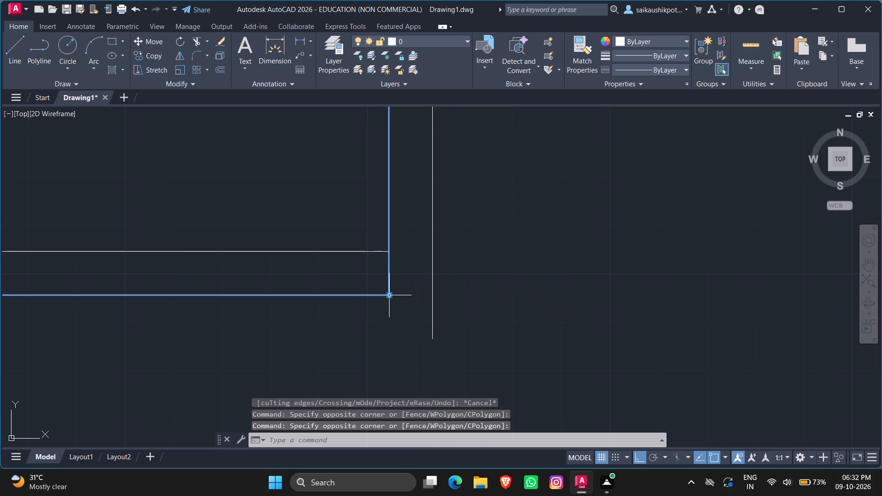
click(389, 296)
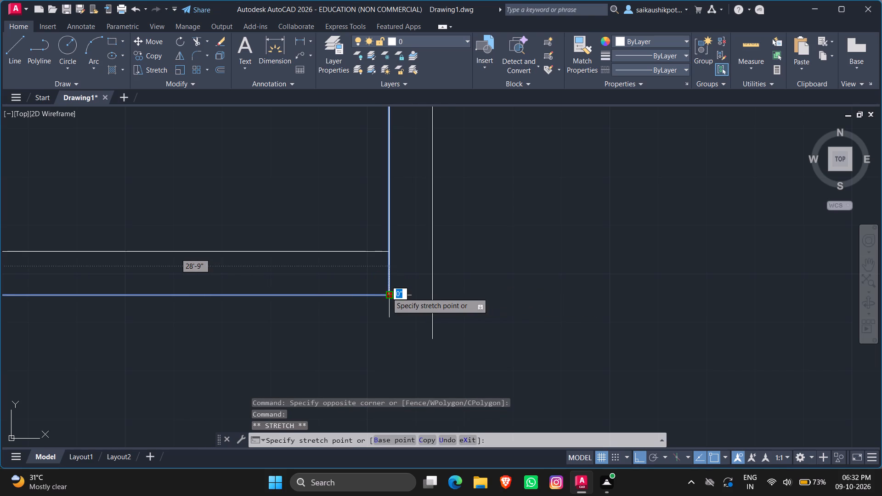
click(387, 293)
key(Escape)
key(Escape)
Stretch the right end of the upper-right room's outer bottom wall line 9" to the outer right wall line.
click(348, 294)
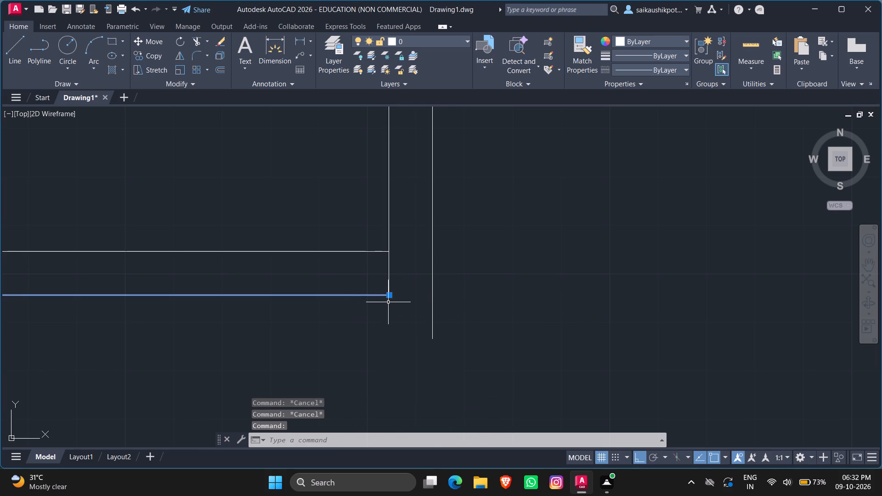
click(390, 296)
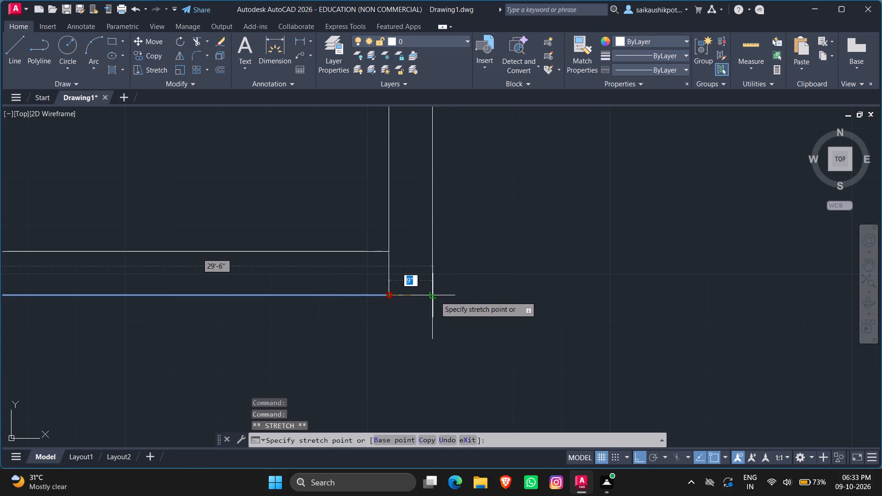
click(435, 296)
key(Escape)
Trim the outer right wall overhang and the inner wall stub at the upper-right room's lower-right corner.
text(TR)
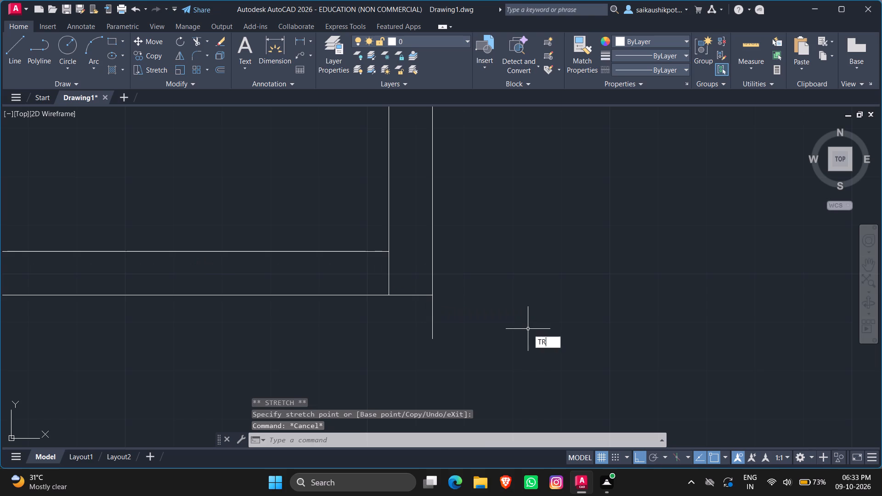
key(Return)
key(Return)
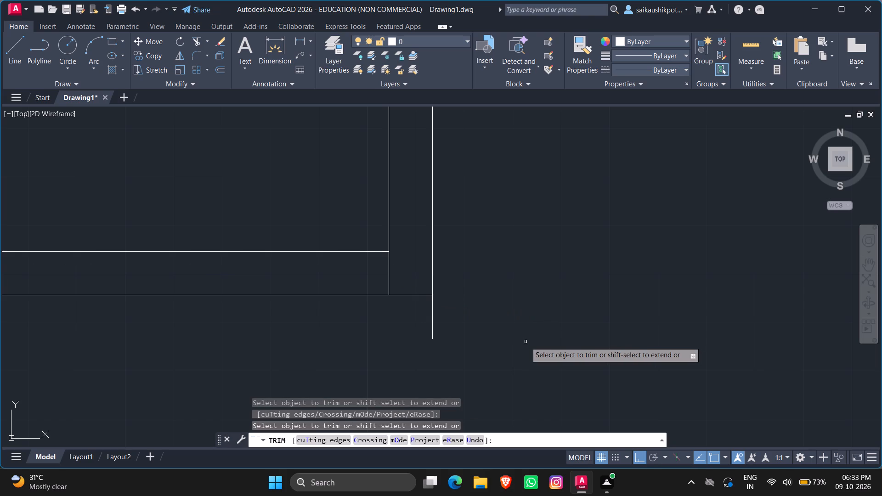
click(432, 314)
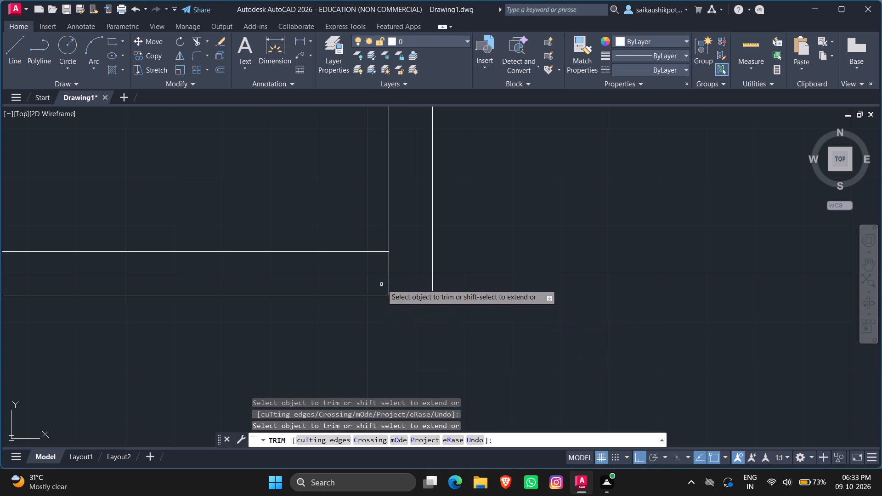
click(390, 282)
scroll(435, 276, down, 6)
key(Escape)
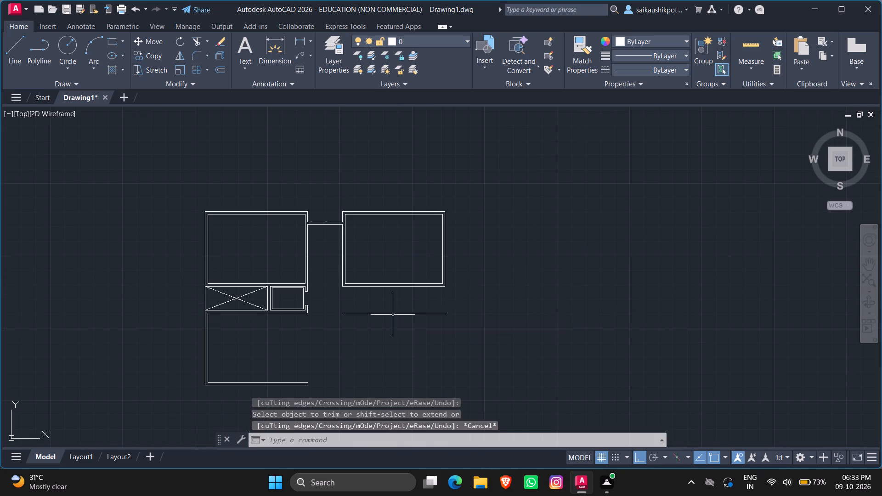
Delete the loose horizontal line below the upper-right room.
click(393, 314)
key(Escape)
click(746, 49)
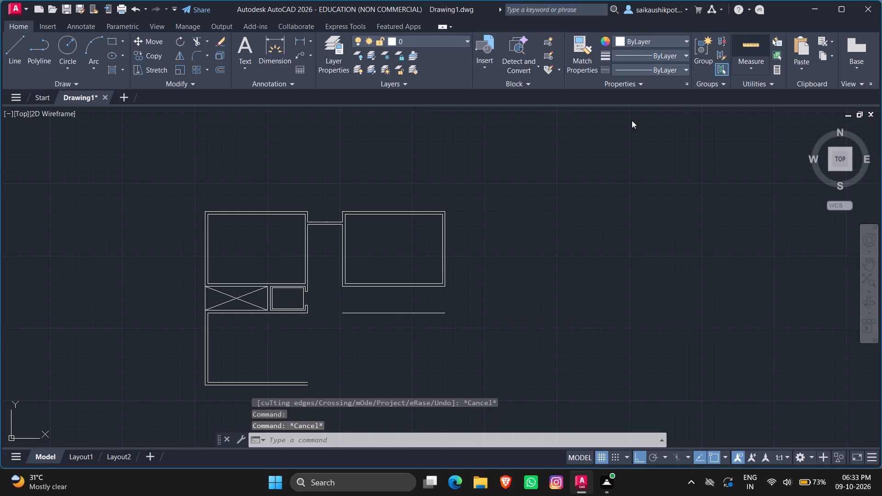
key(Escape)
click(397, 301)
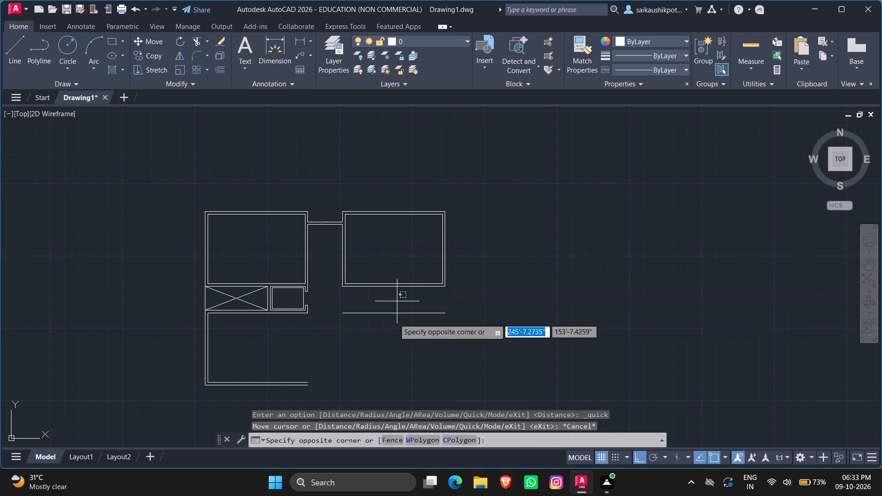
click(393, 322)
key(Delete)
Offset the outer bottom wall line of the upper-right room 7' downward.
scroll(359, 279, up, 3)
key(Escape)
key(Escape)
key(Escape)
key(o)
key(Return)
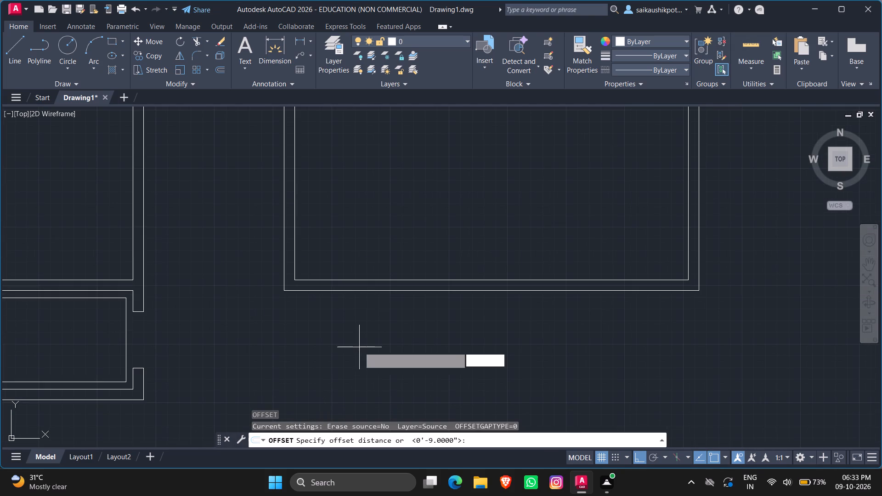
text(7')
key(Return)
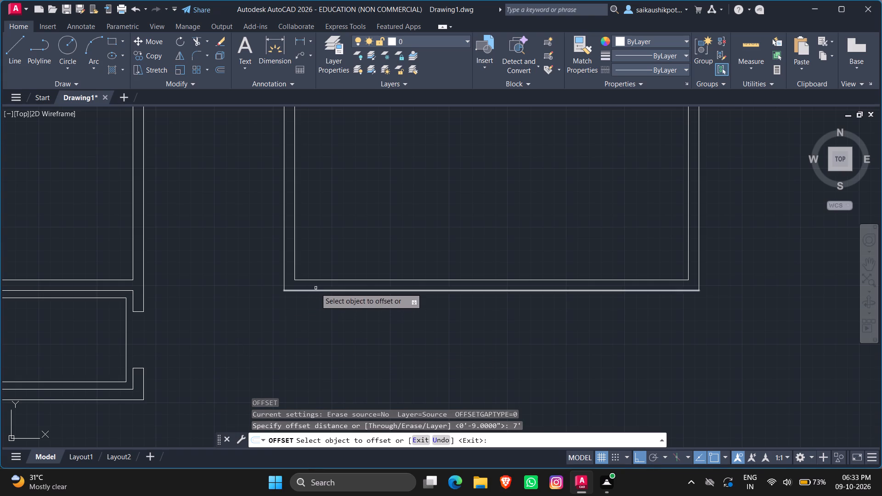
click(315, 290)
click(328, 355)
key(Escape)
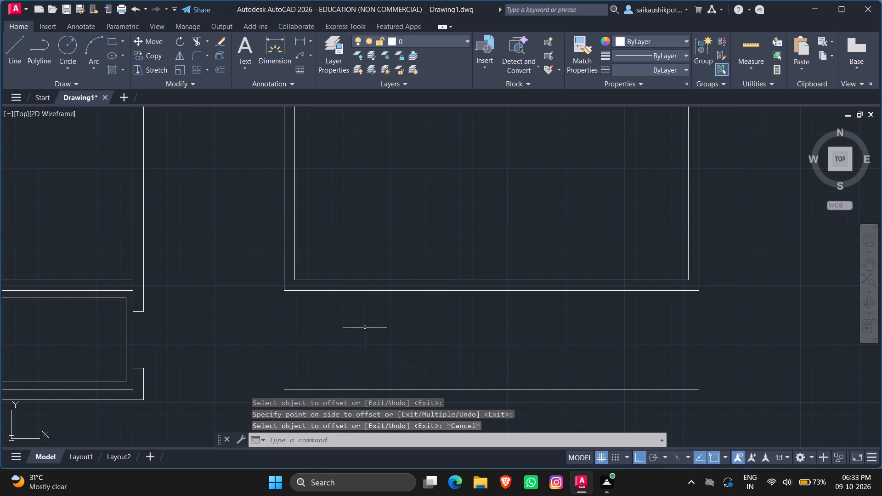
Offset the horizontal line 7' below the upper-right room 9" downward to form a double wall.
scroll(378, 324, down, 2)
scroll(367, 348, up, 1)
key(Escape)
key(Escape)
key(Escape)
scroll(397, 388, up, 1)
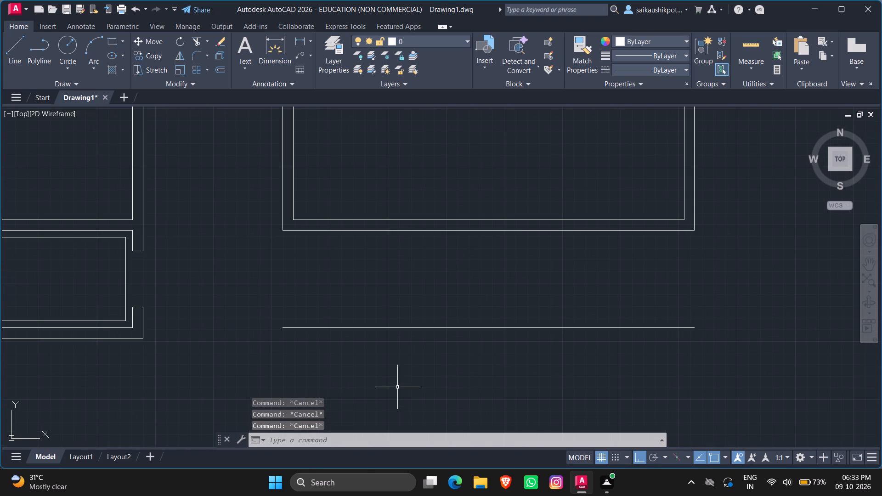
key(Escape)
key(Escape)
key(o)
key(Return)
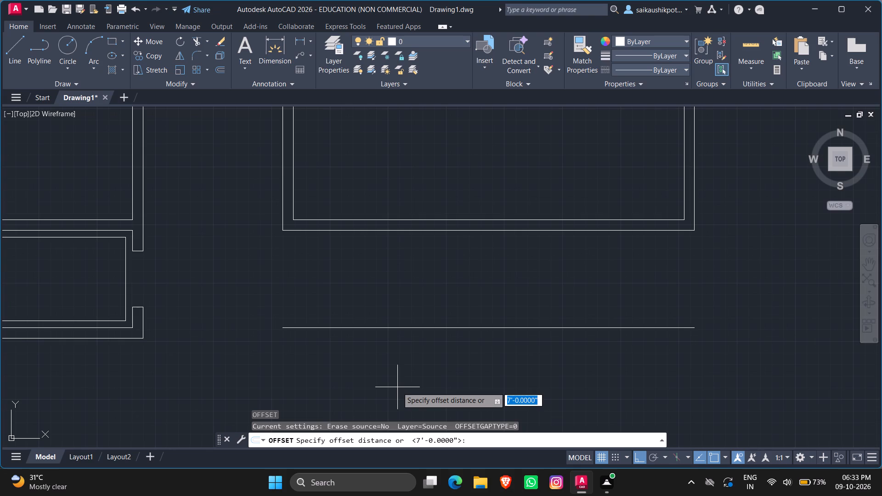
text(9")
key(Return)
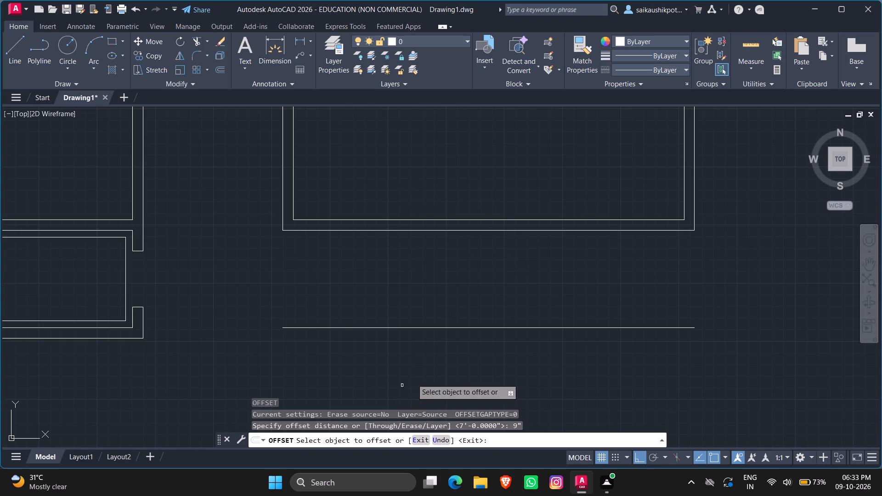
click(373, 327)
click(379, 376)
key(Escape)
key(Escape)
key(Escape)
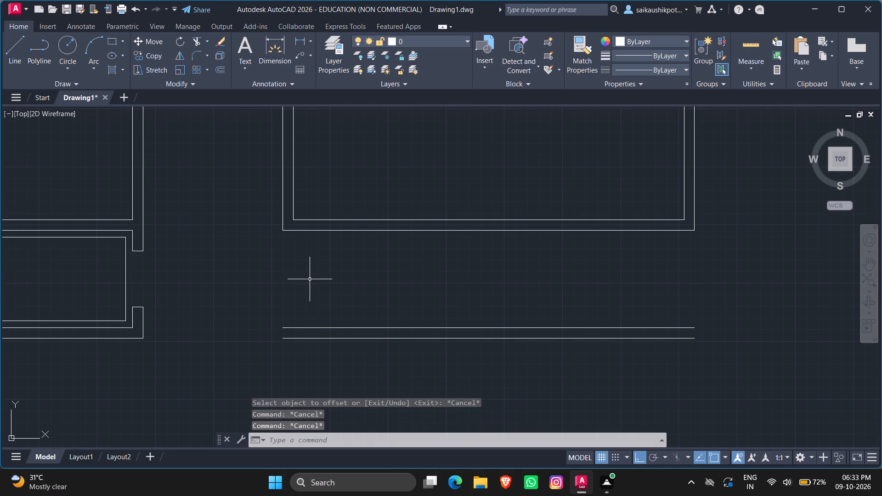
Draw a vertical line from the upper-right room's outer lower-left corner down to the left end of the lowest horizontal line.
key(l)
key(Return)
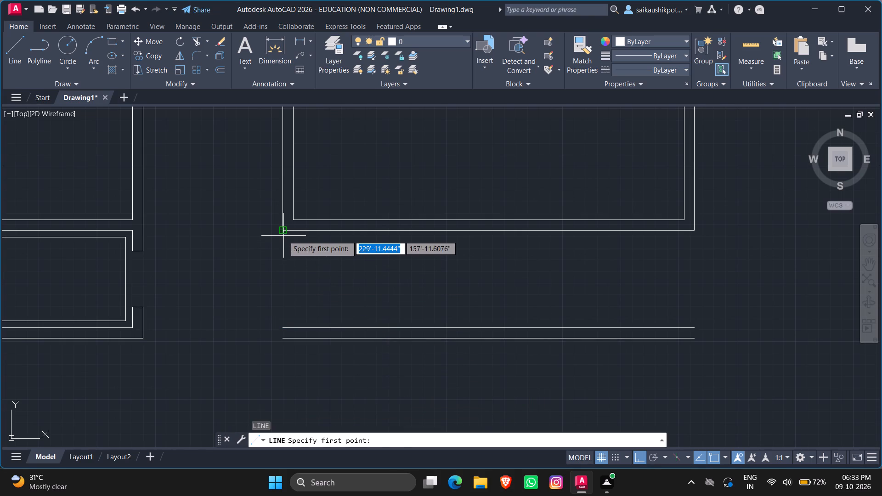
click(284, 231)
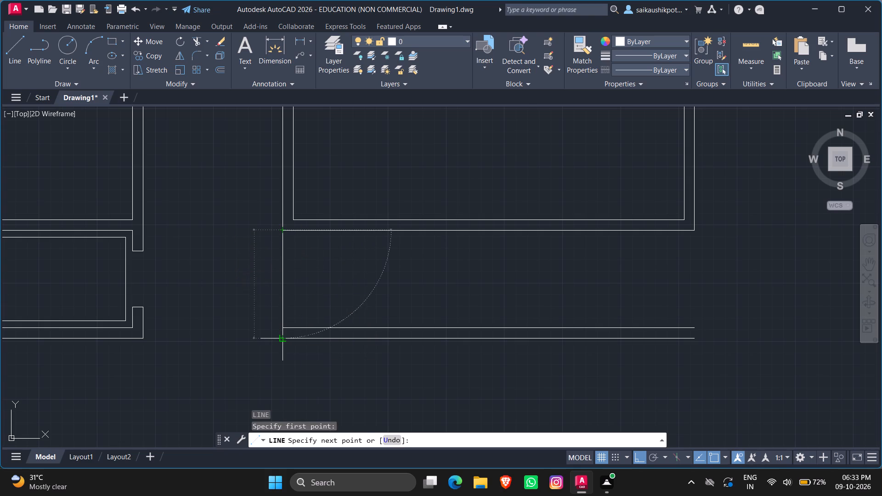
click(286, 339)
key(Escape)
key(Escape)
key(Escape)
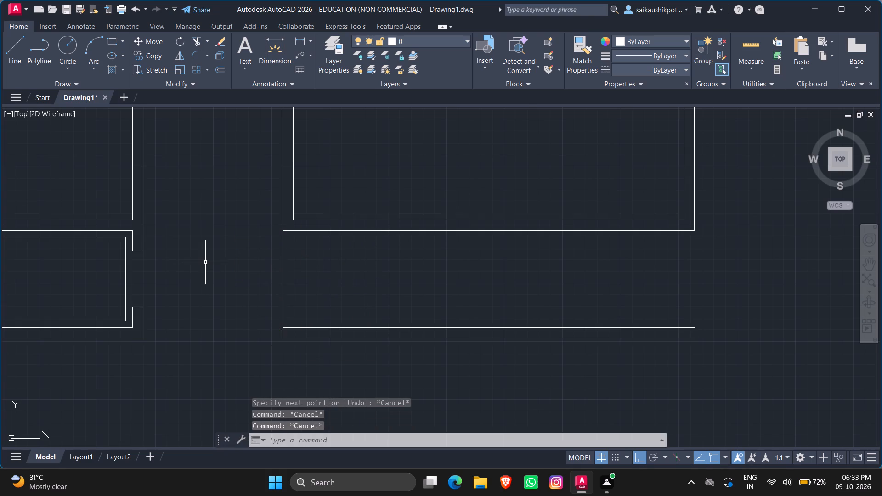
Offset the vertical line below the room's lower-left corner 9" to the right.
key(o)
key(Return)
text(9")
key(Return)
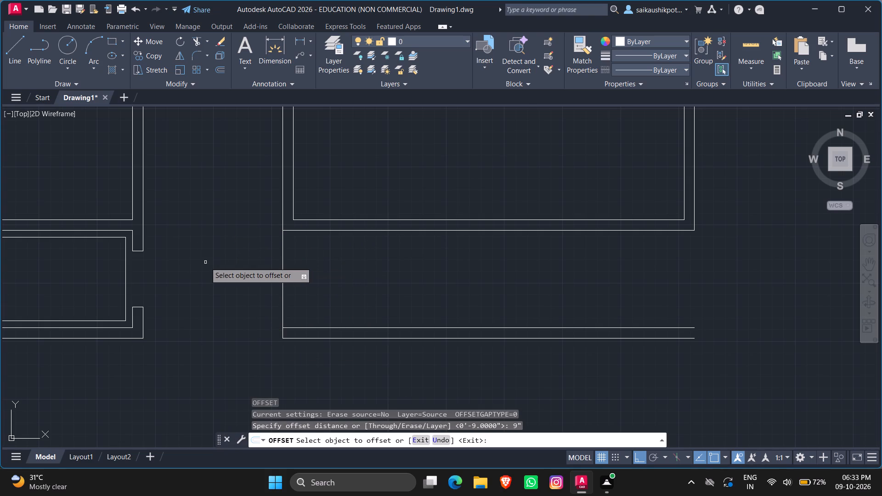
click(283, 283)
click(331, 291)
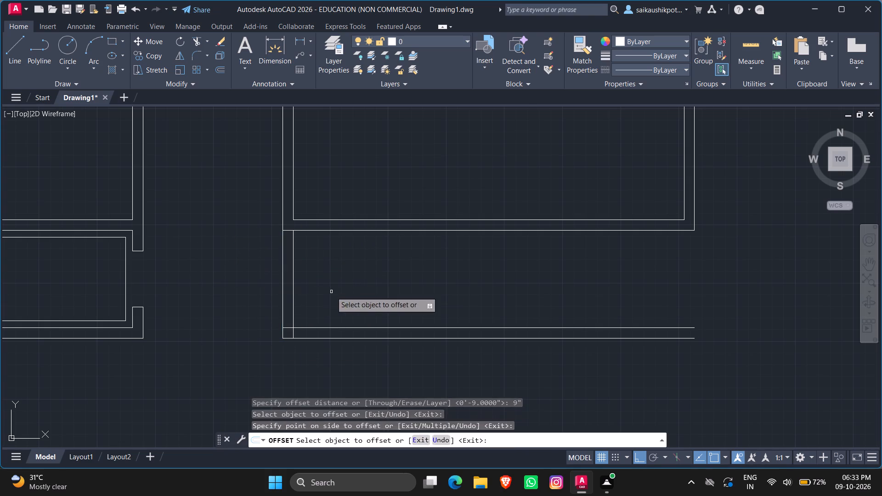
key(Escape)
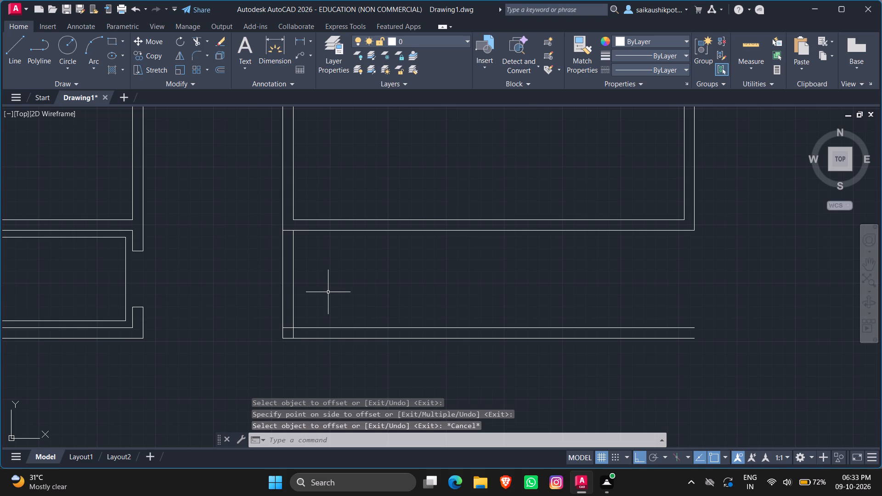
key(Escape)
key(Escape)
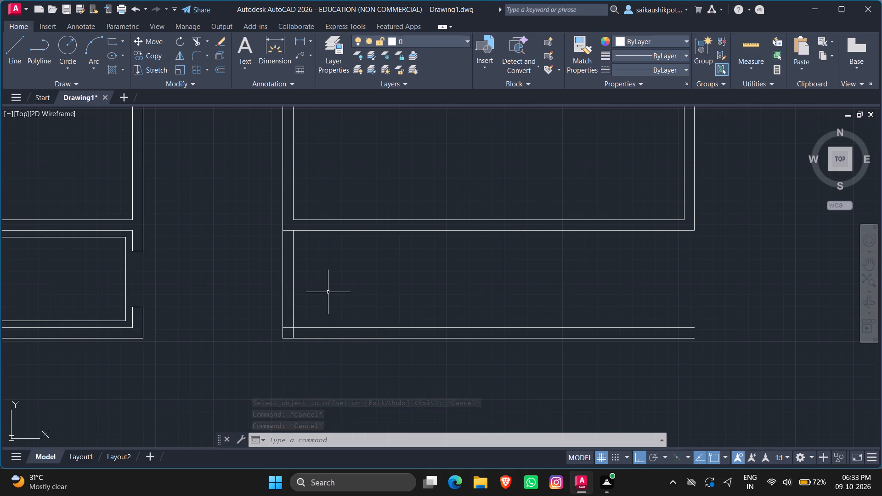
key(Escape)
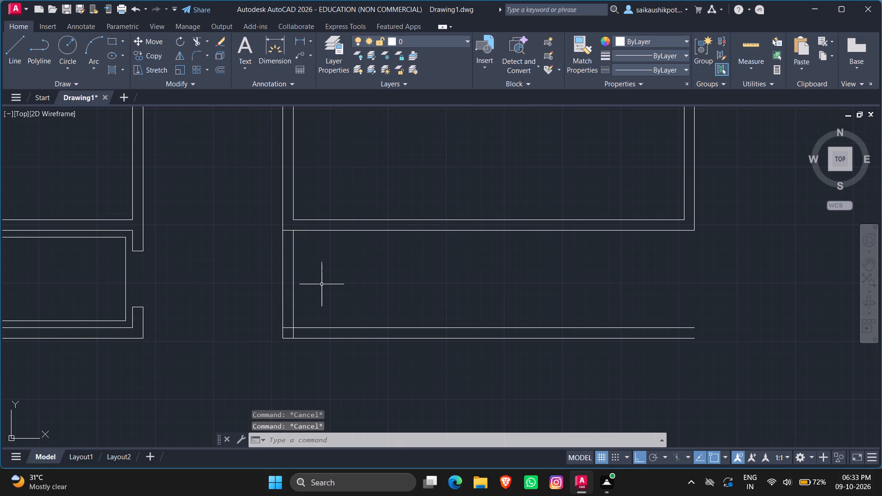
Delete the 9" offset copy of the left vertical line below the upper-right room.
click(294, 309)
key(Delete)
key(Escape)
Offset the left vertical line below the upper-right room 3' to the right.
key(o)
key(Return)
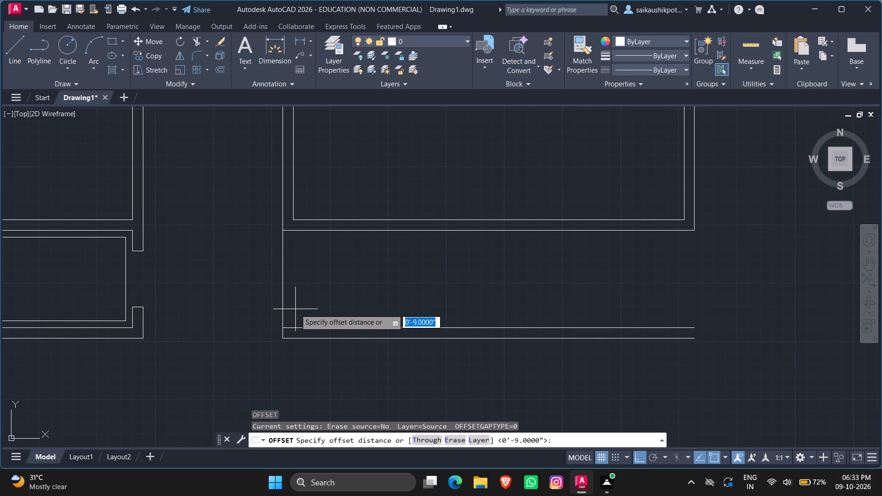
key(2)
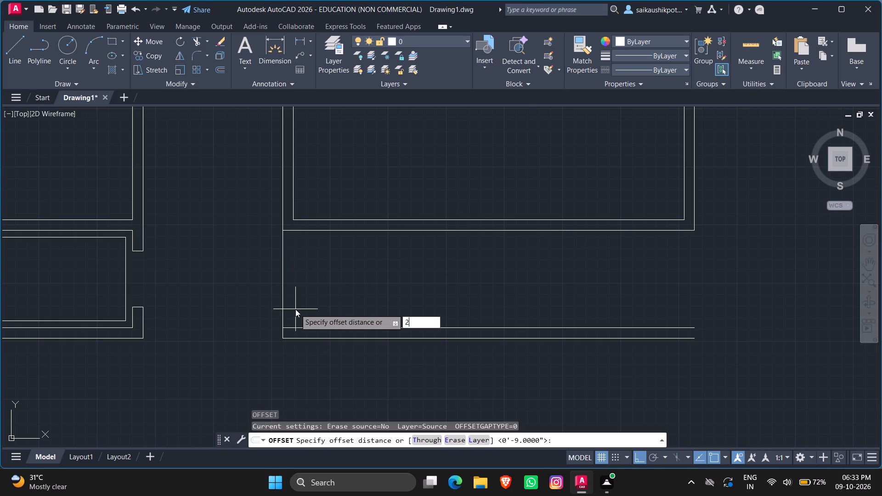
key(BackSpace)
text(3')
key(Return)
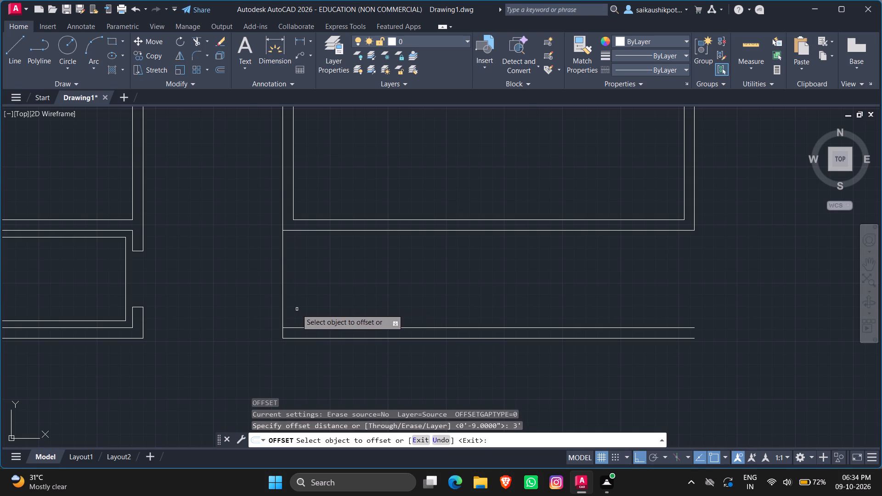
click(281, 292)
click(320, 304)
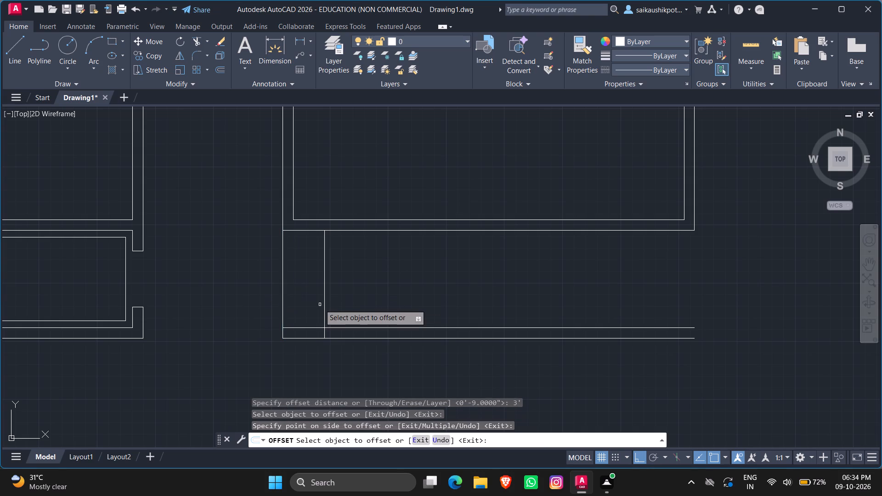
key(Escape)
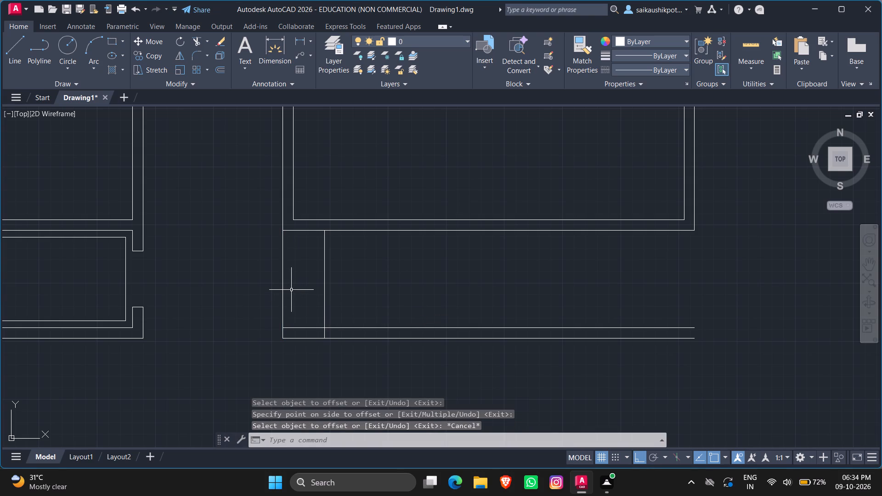
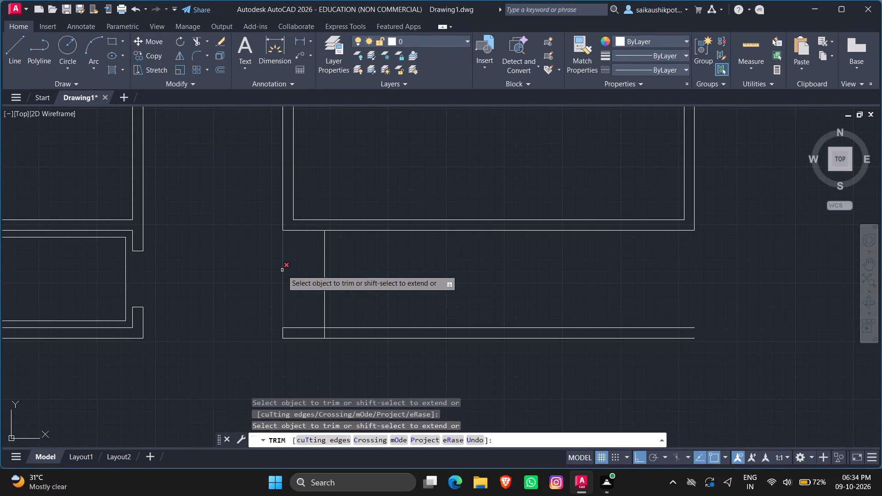
Trim away the left vertical line between the upper-right room's outer lower-left corner and the lower wall, keeping the wall's end cap.
click(282, 270)
key(Escape)
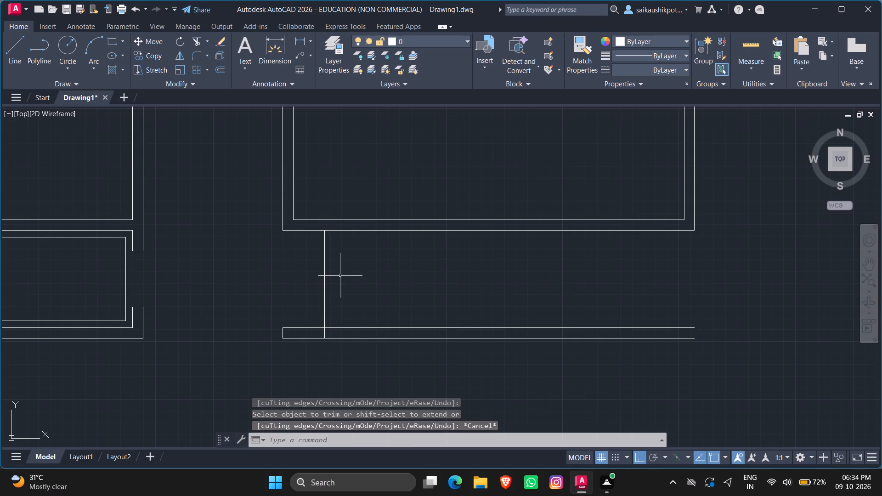
Offset the vertical division line below the upper-right room 9" to the right.
key(o)
key(Return)
text(9")
key(Return)
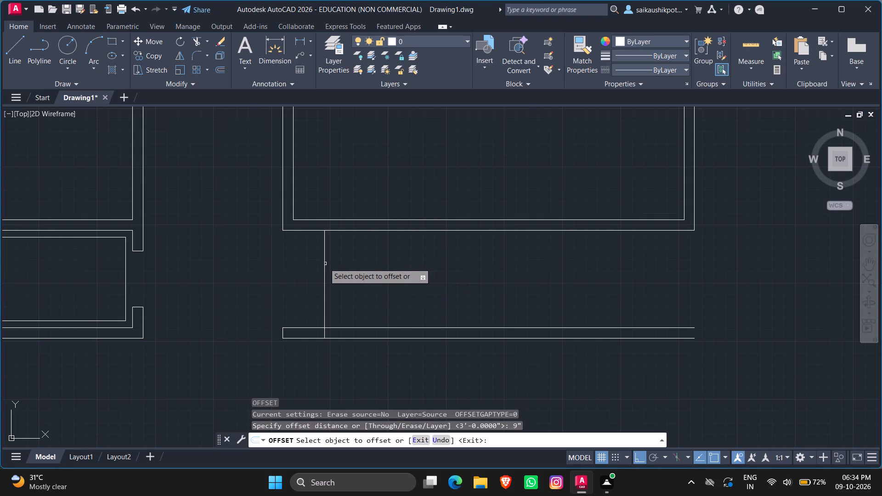
click(325, 265)
click(357, 281)
key(Escape)
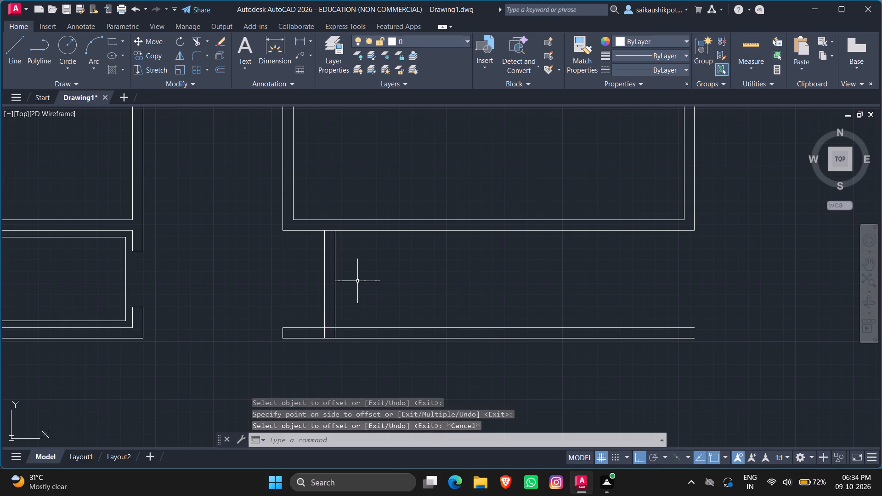
Trim the 9" division wall's junctions with the lower wall and the upper-right room's bottom wall so the wall openings connect.
text(TR)
key(Return)
key(Return)
scroll(332, 322, up, 1)
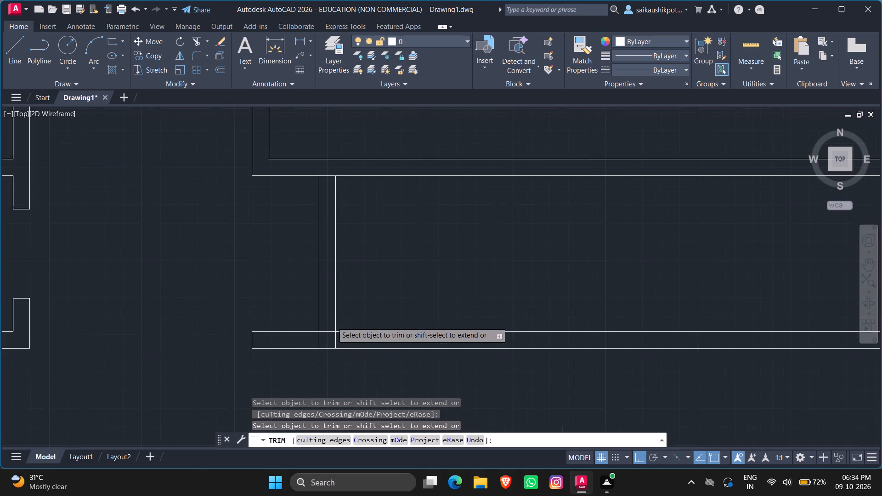
scroll(329, 342, up, 2)
drag(347, 333, 299, 338)
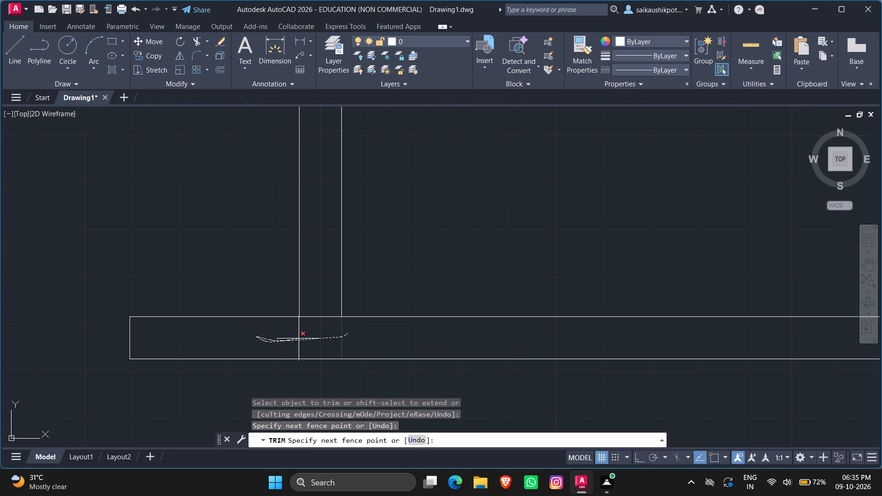
drag(299, 338, 320, 300)
scroll(319, 336, down, 3)
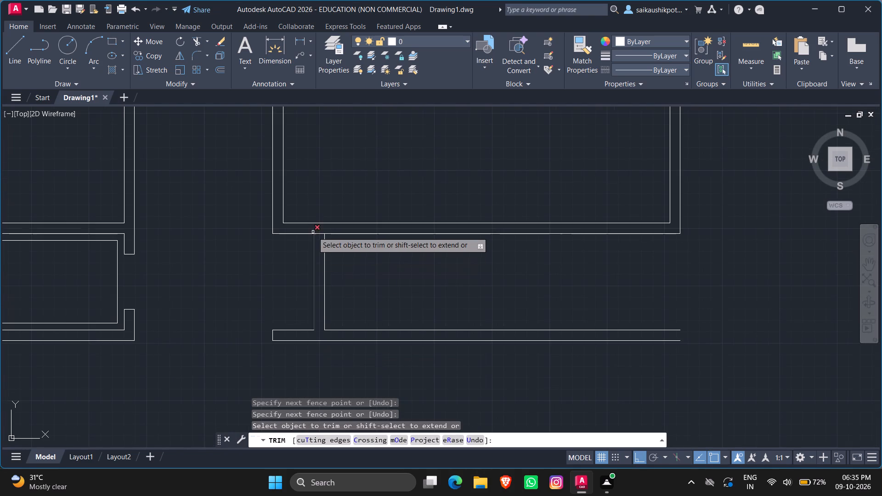
scroll(313, 232, up, 2)
click(321, 237)
key(Escape)
scroll(351, 237, down, 2)
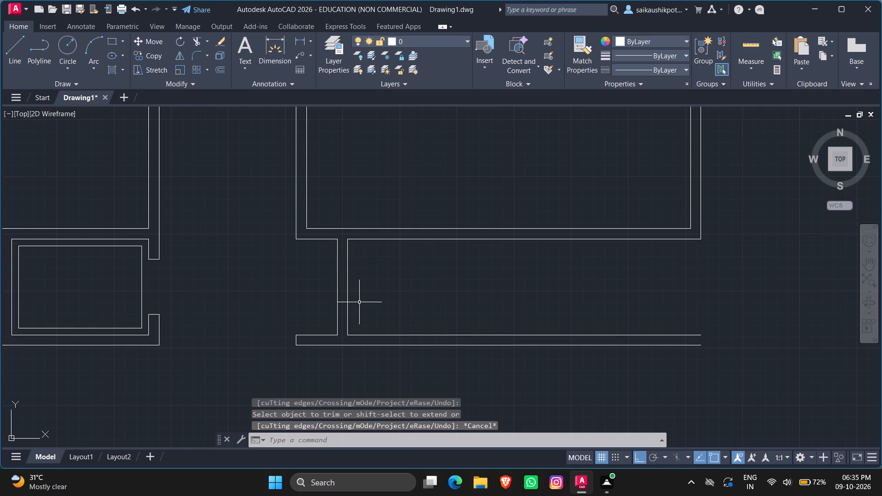
Offset the division wall's right line 7' to the right to set the small room's width.
key(o)
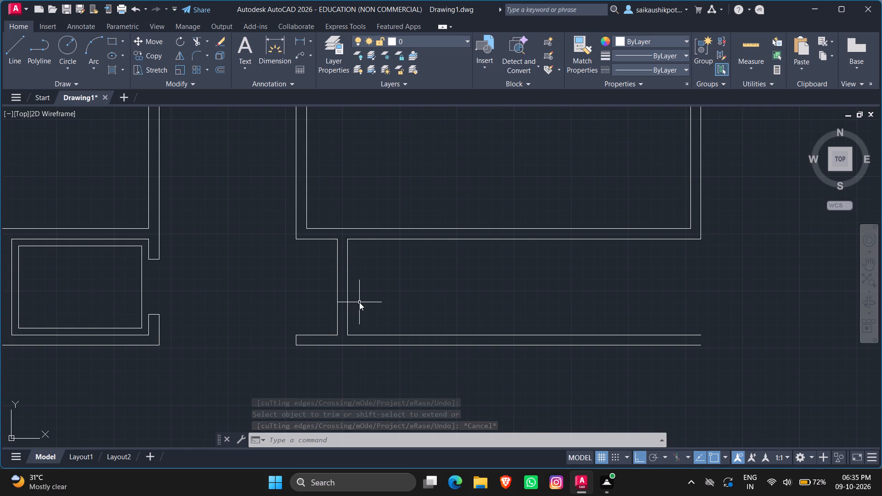
key(Return)
key(7)
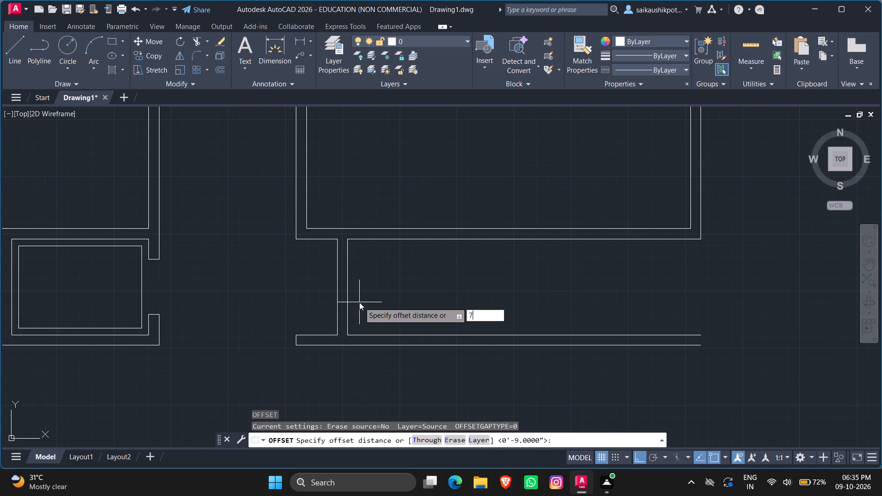
key(apostrophe)
key(Return)
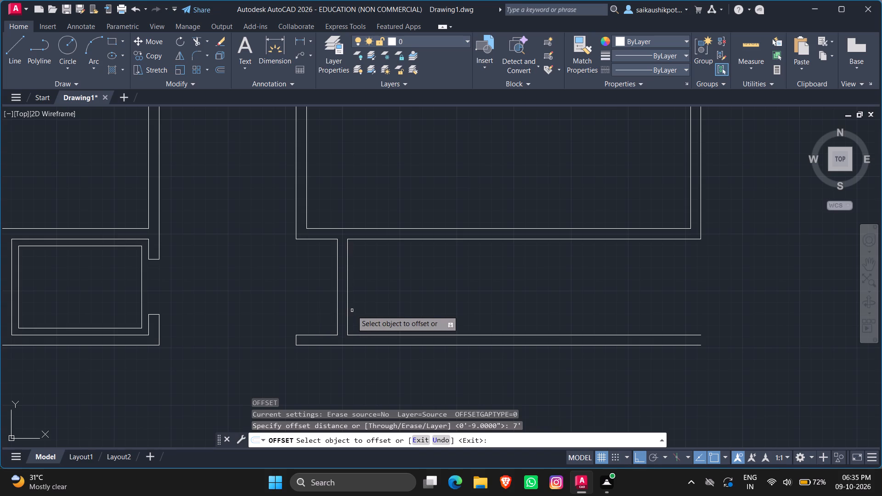
click(347, 308)
click(511, 318)
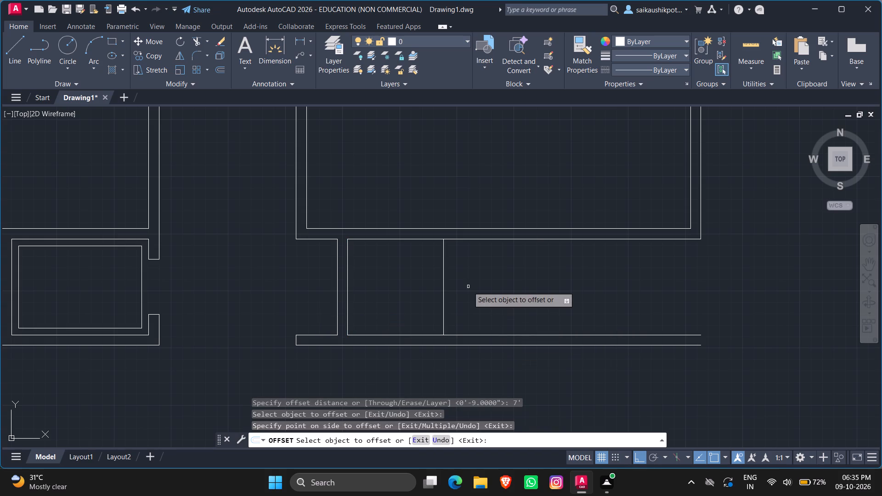
Offset the small room's right vertical line 9" to the right to form its second wall face.
click(443, 284)
key(9)
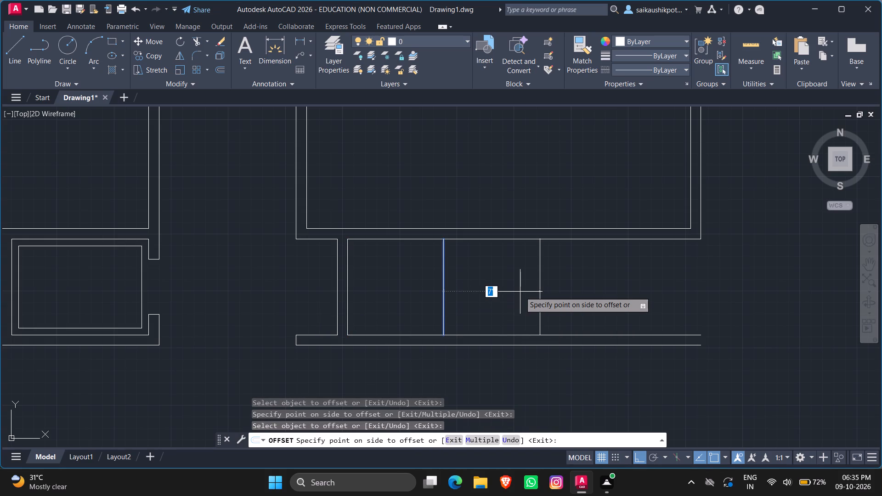
key(shift+quotedbl)
key(Return)
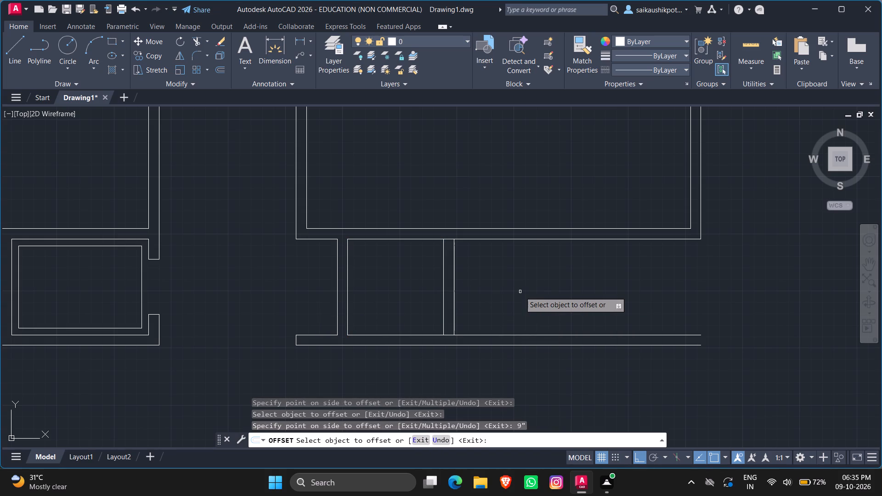
key(Escape)
key(Escape)
Trim the horizontal lines between the small room's right wall faces at the lower wall and at the upper-right room's bottom wall.
text(TR)
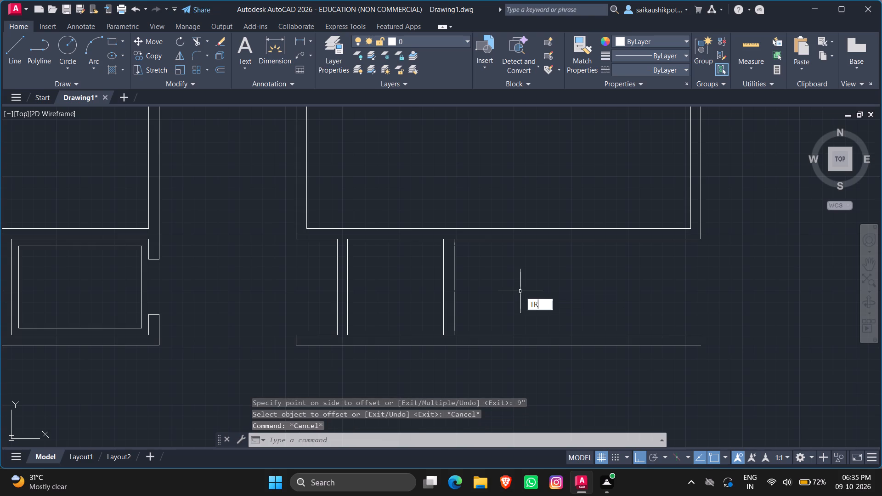
key(Return)
key(Return)
scroll(436, 346, up, 3)
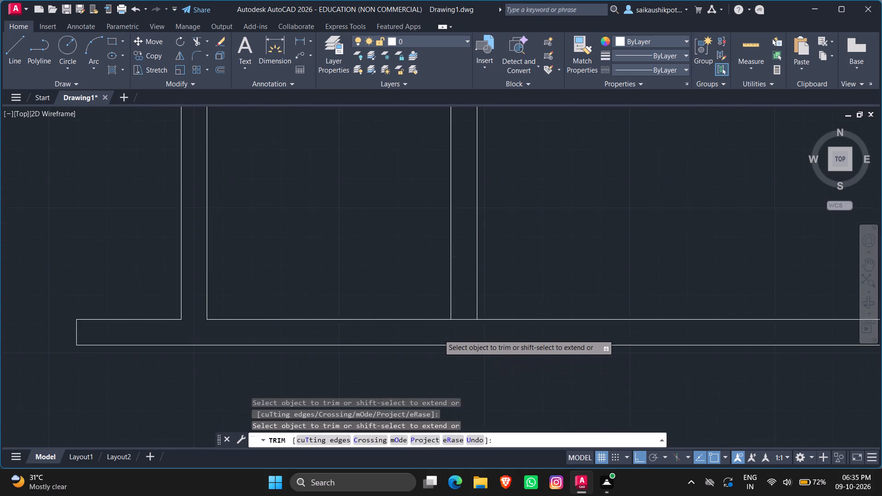
click(481, 302)
click(479, 313)
scroll(475, 347, down, 3)
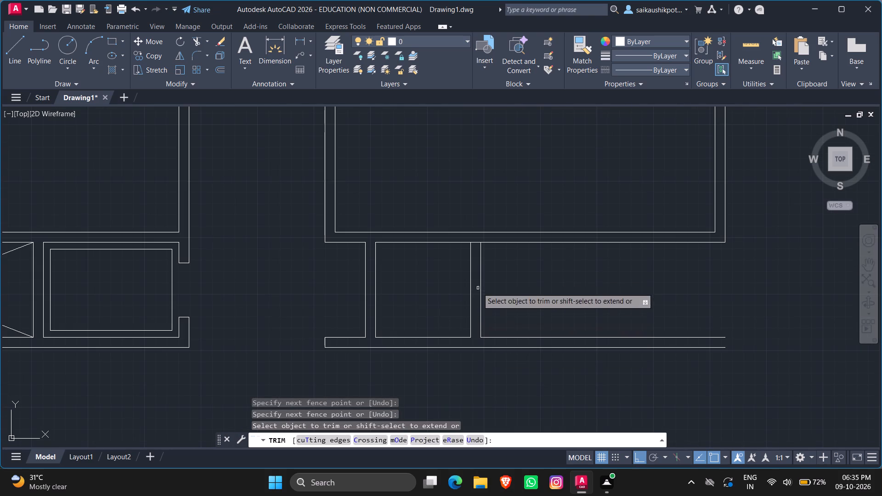
scroll(478, 240, up, 3)
click(477, 239)
click(464, 260)
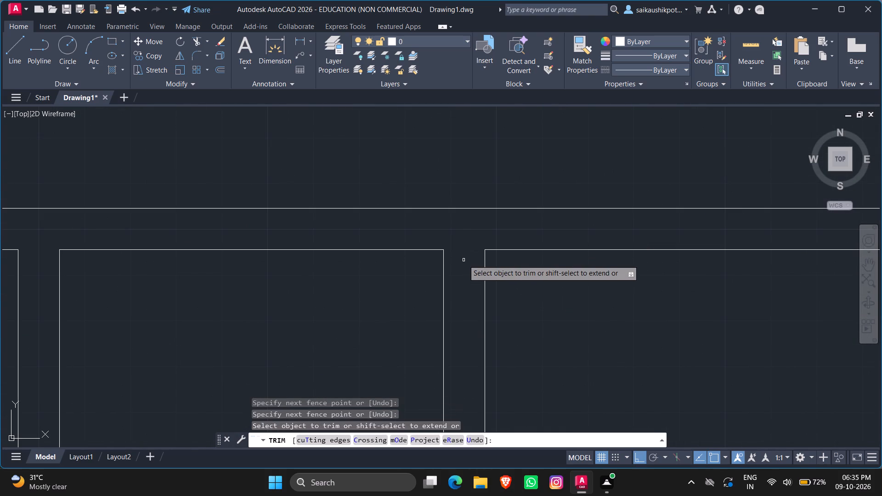
scroll(475, 282, down, 5)
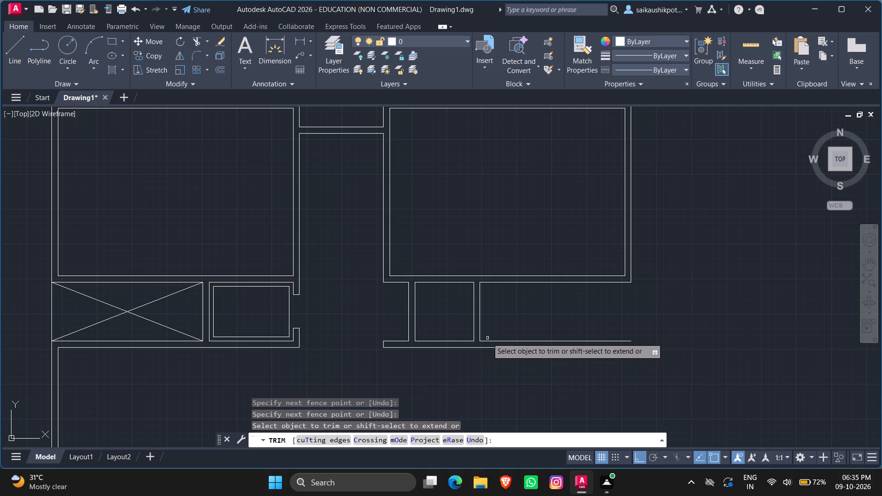
key(Escape)
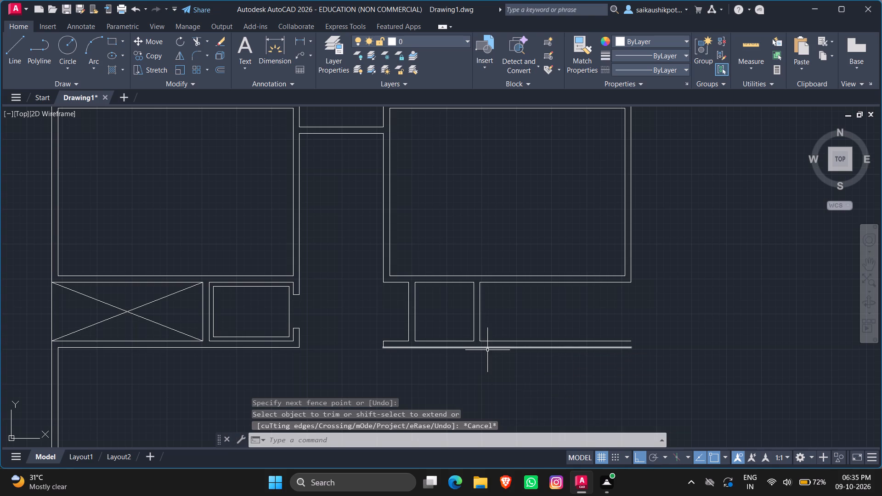
Stretch the outer line of the small room's right wall down to the lowest horizontal line.
scroll(488, 352, up, 2)
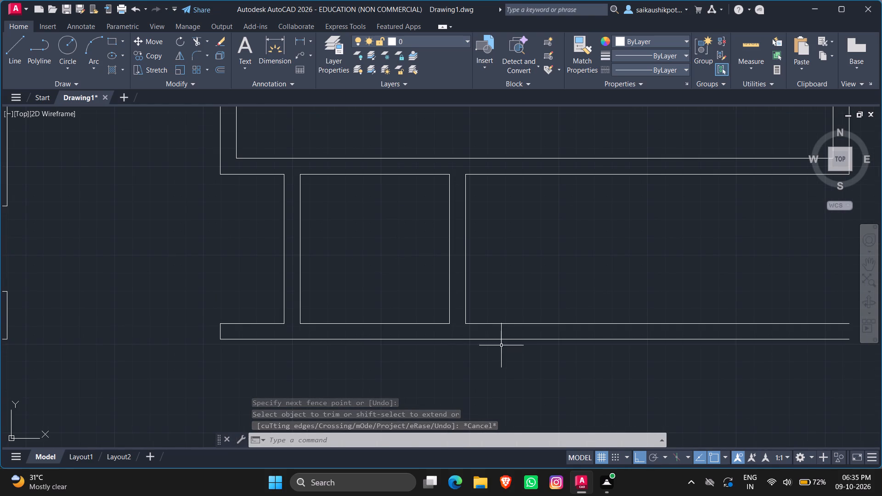
scroll(474, 340, up, 1)
click(462, 276)
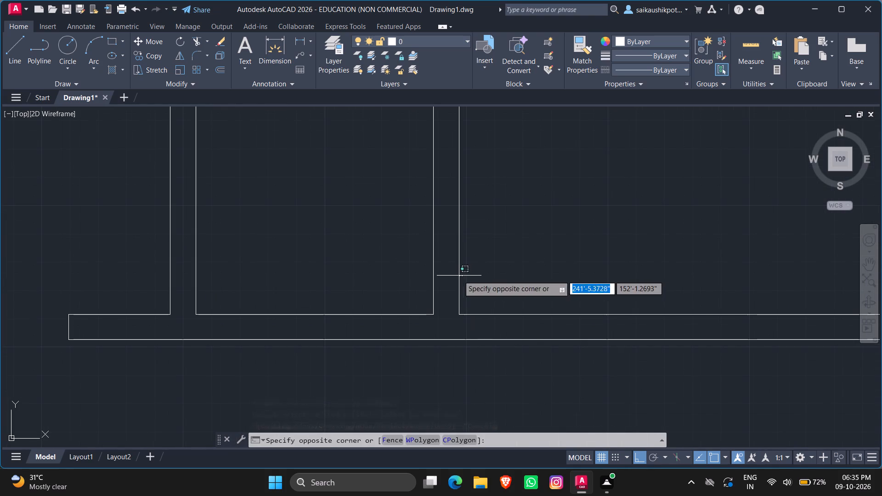
click(456, 274)
click(458, 315)
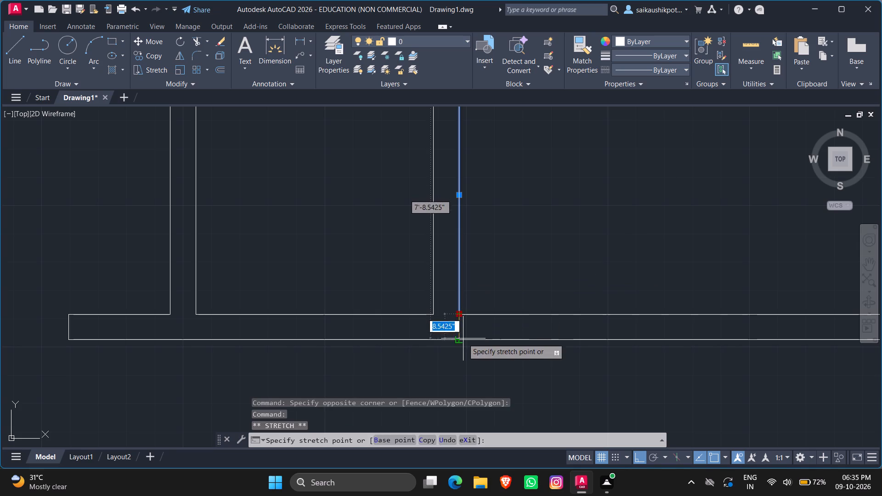
click(463, 338)
key(Escape)
key(Escape)
key(Escape)
Trim the lowest horizontal line beyond the outer face of the small room's right wall.
text(TR)
key(Return)
key(Return)
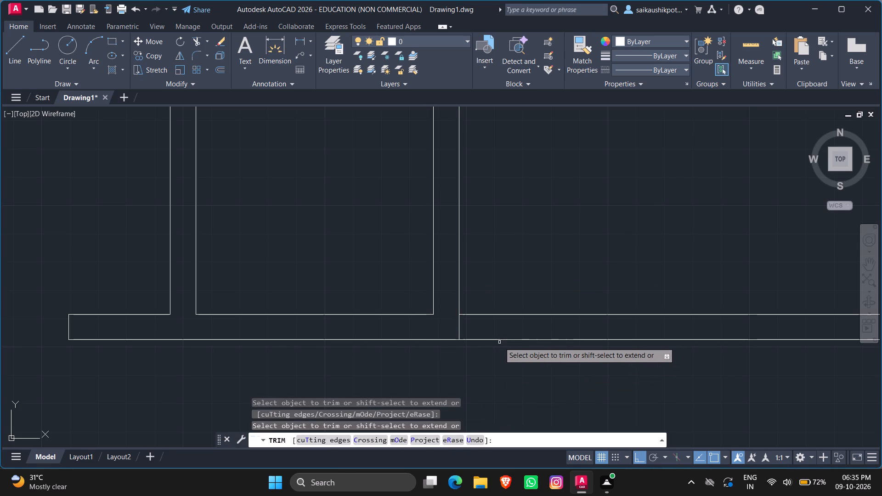
click(497, 340)
scroll(484, 356, down, 3)
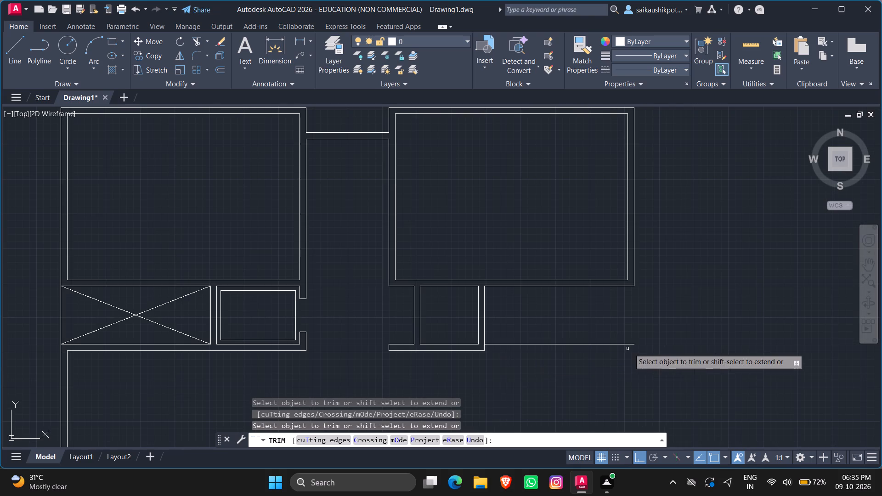
key(Escape)
key(Escape)
Draw a vertical line from the remaining lower line's right end up to the upper-right room's outer lower-right corner.
key(l)
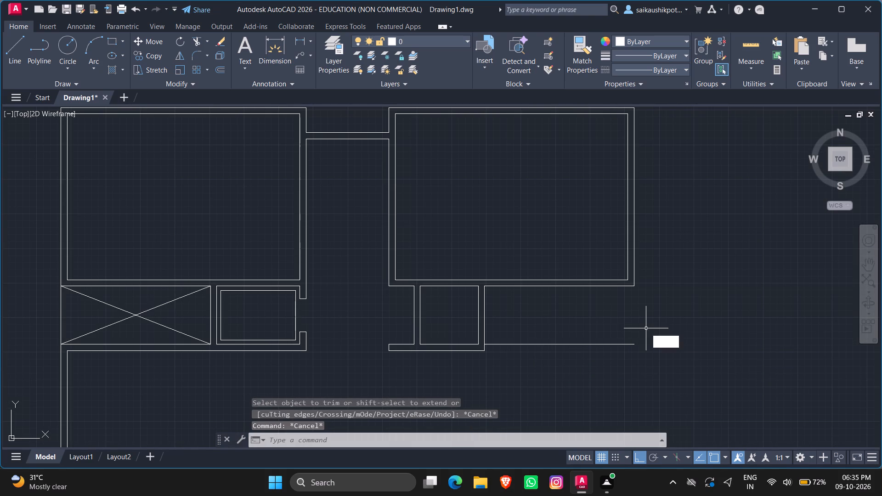
key(Return)
scroll(637, 346, up, 1)
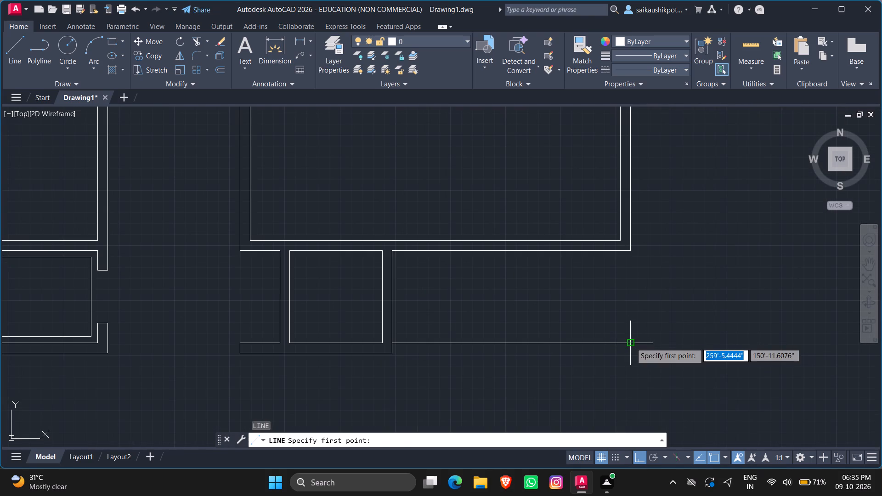
click(631, 343)
click(628, 251)
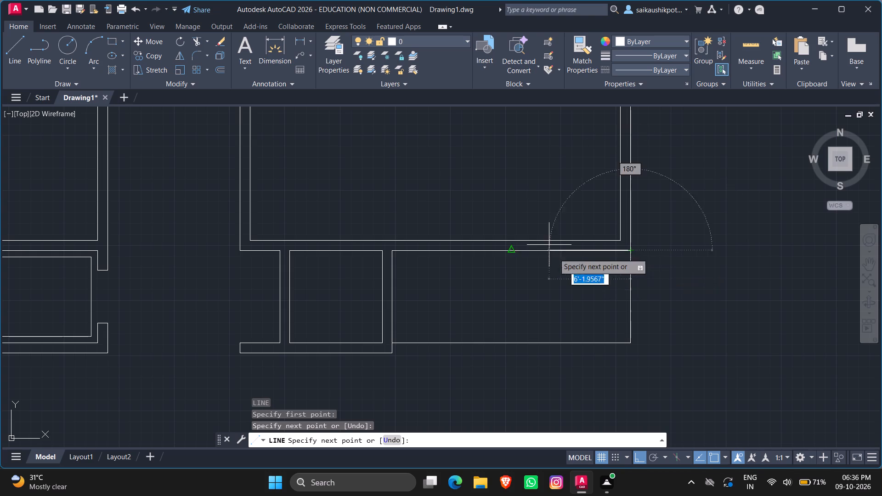
key(Escape)
key(Escape)
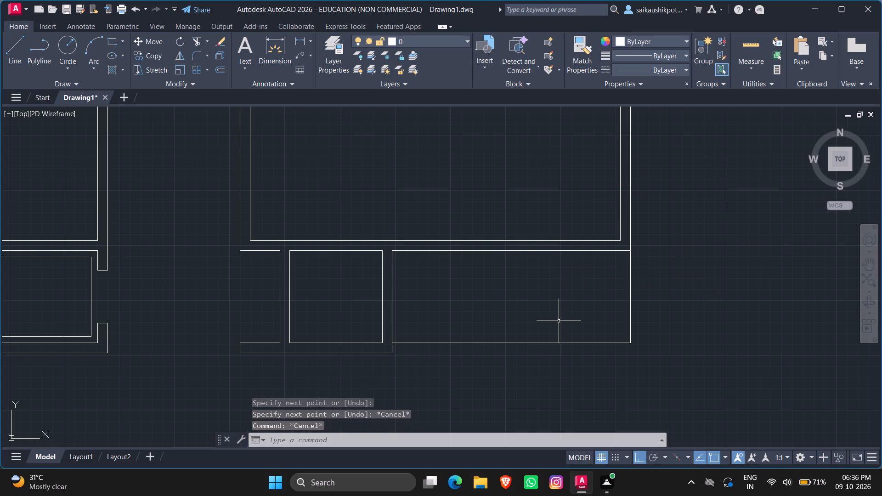
Draw two crossing diagonal lines between opposite corners of the rectangle to the right of the small room.
key(l)
key(Return)
click(396, 343)
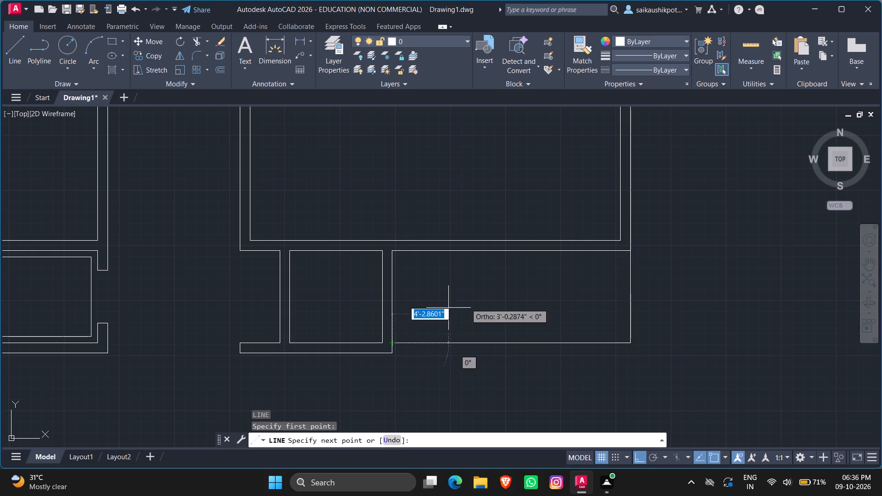
click(629, 250)
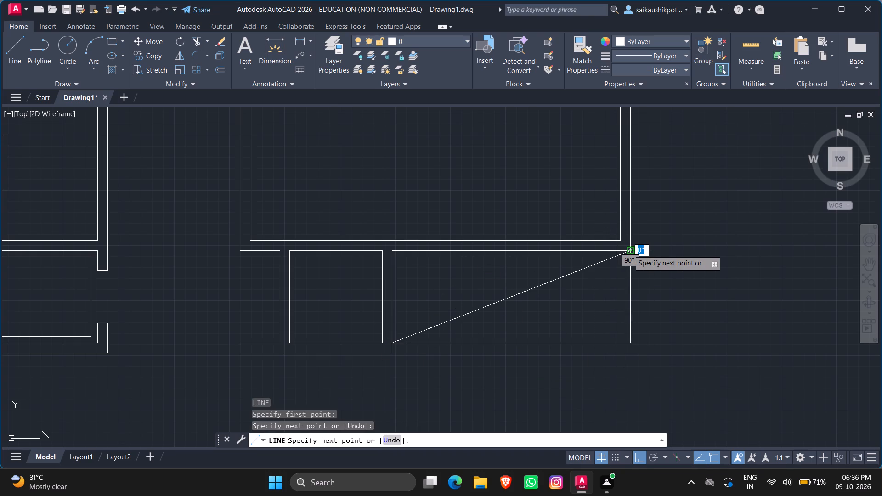
key(Escape)
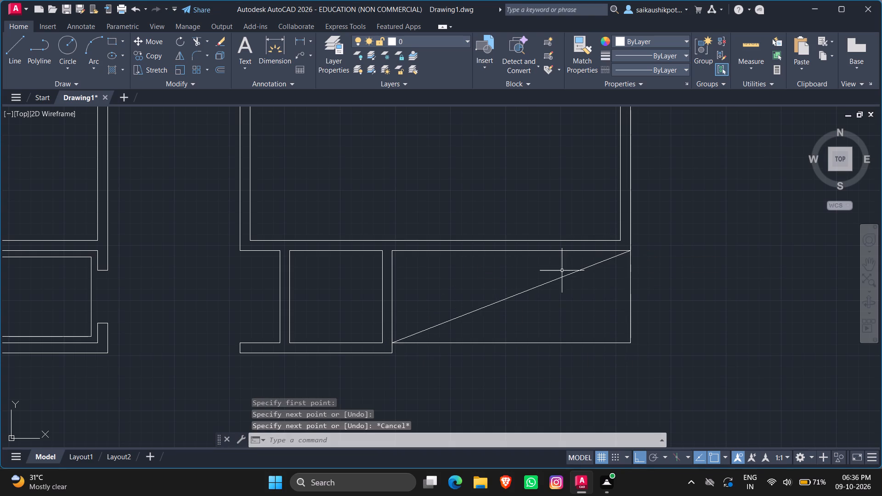
key(space)
click(391, 251)
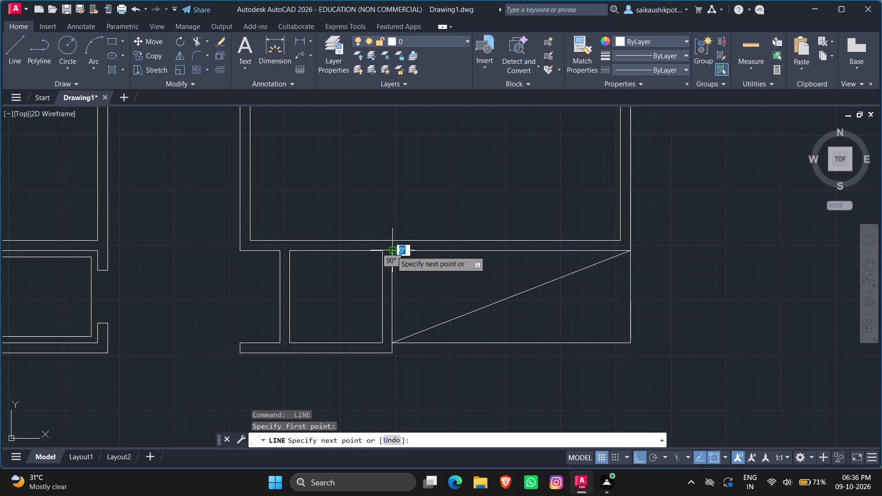
click(630, 342)
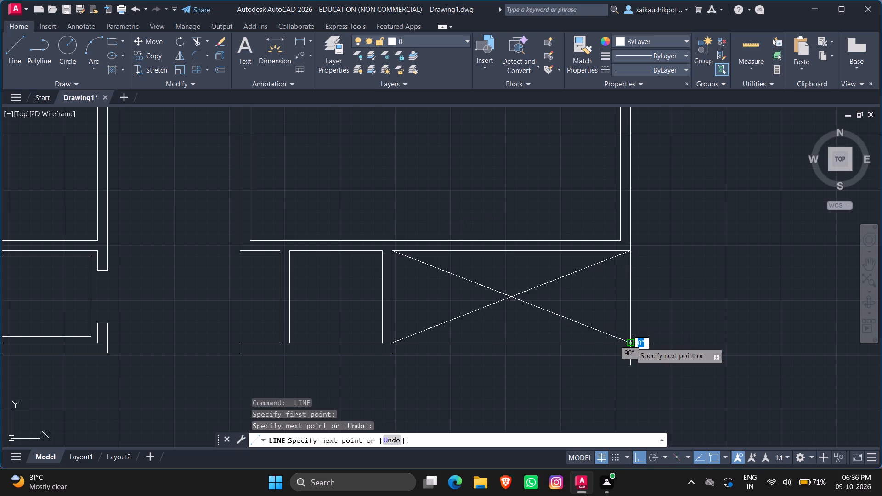
key(Escape)
scroll(634, 335, down, 1)
scroll(598, 321, down, 1)
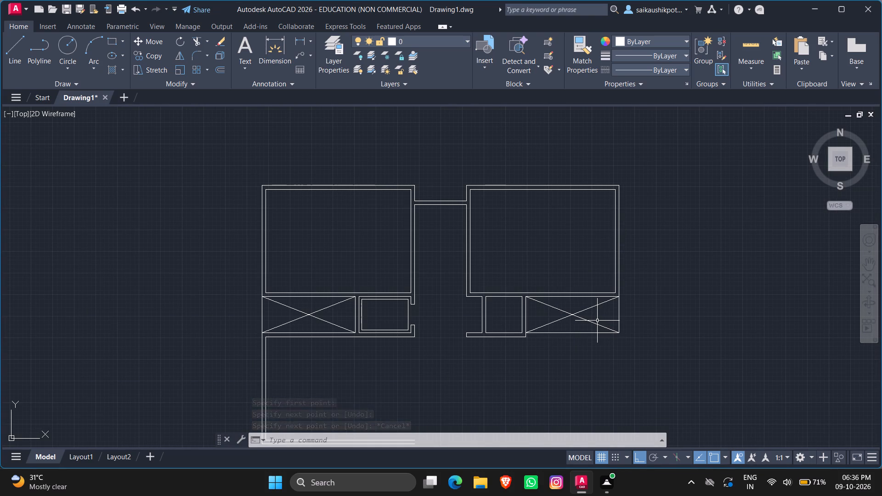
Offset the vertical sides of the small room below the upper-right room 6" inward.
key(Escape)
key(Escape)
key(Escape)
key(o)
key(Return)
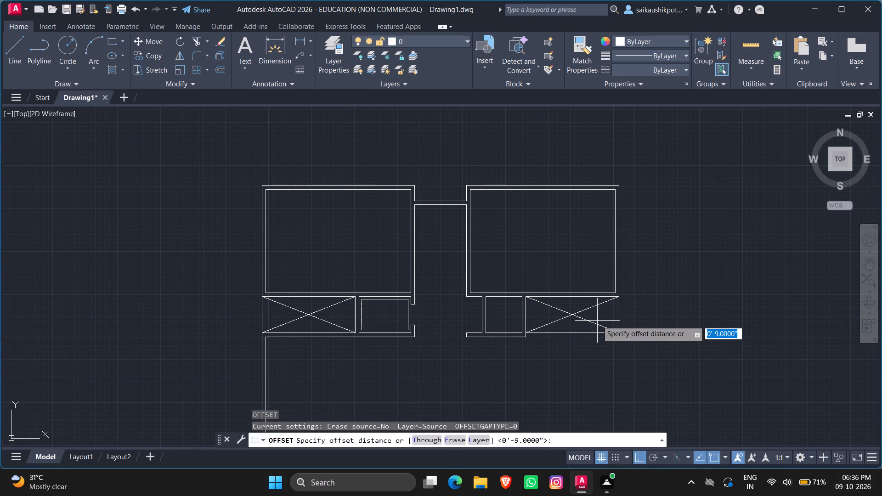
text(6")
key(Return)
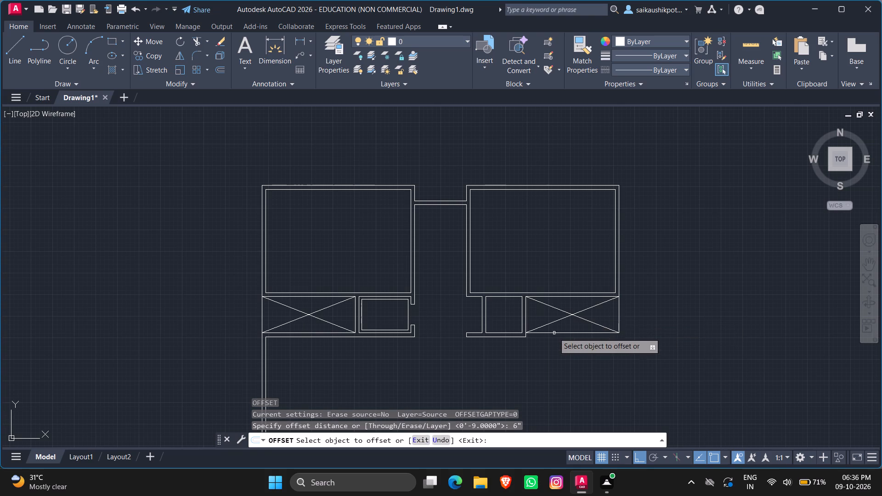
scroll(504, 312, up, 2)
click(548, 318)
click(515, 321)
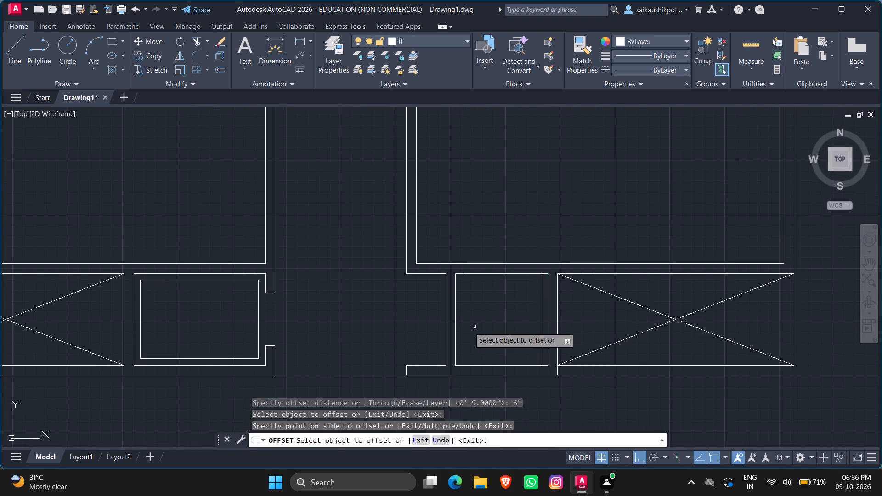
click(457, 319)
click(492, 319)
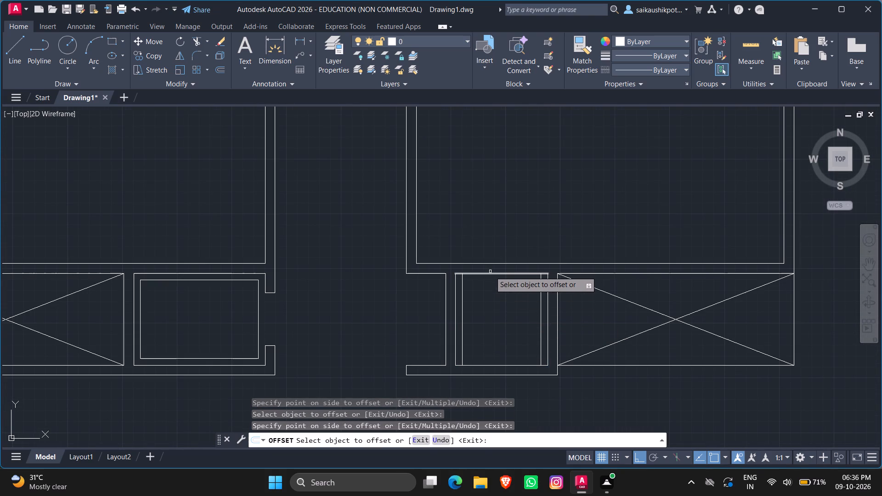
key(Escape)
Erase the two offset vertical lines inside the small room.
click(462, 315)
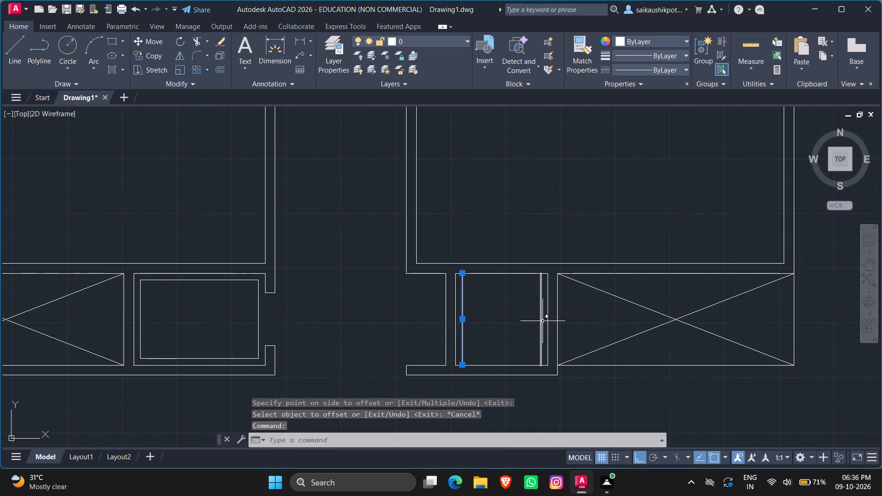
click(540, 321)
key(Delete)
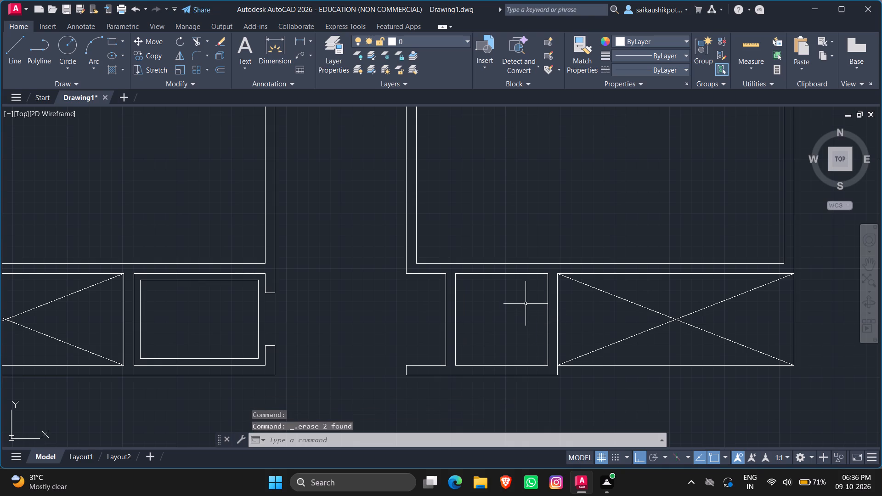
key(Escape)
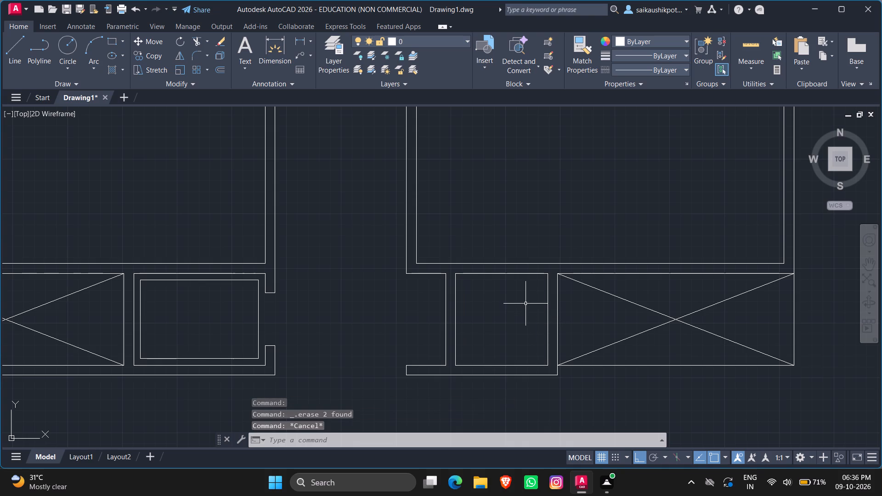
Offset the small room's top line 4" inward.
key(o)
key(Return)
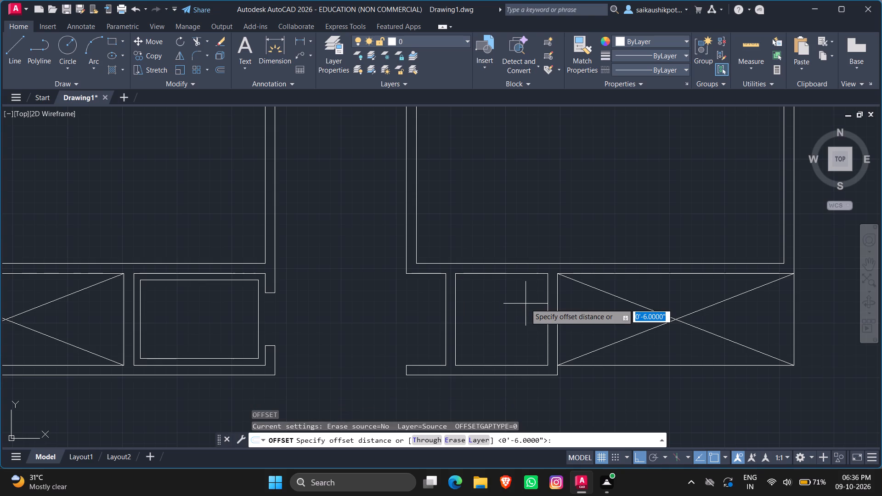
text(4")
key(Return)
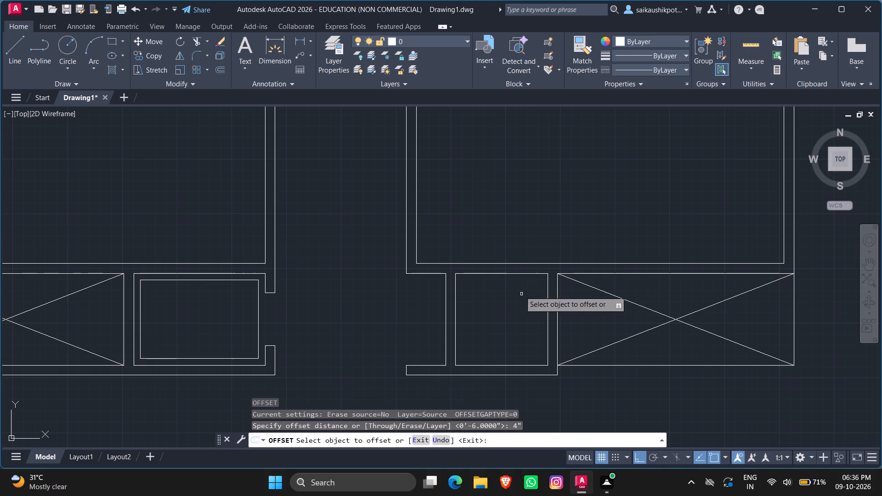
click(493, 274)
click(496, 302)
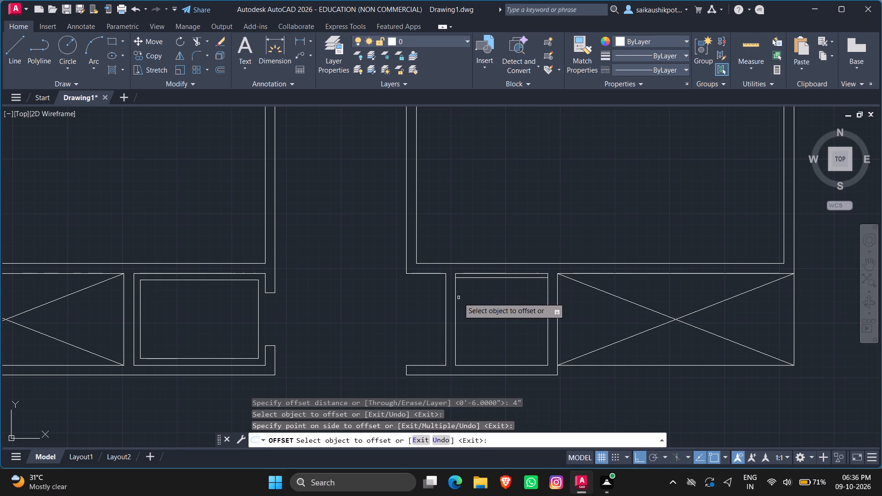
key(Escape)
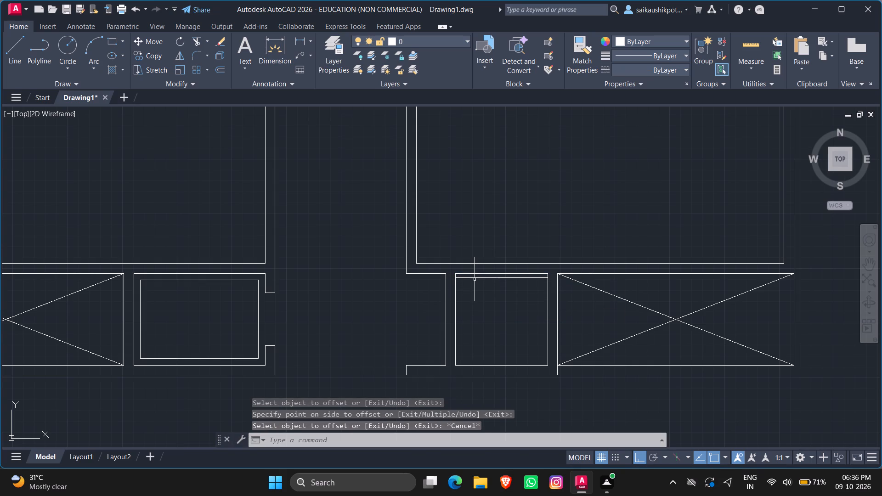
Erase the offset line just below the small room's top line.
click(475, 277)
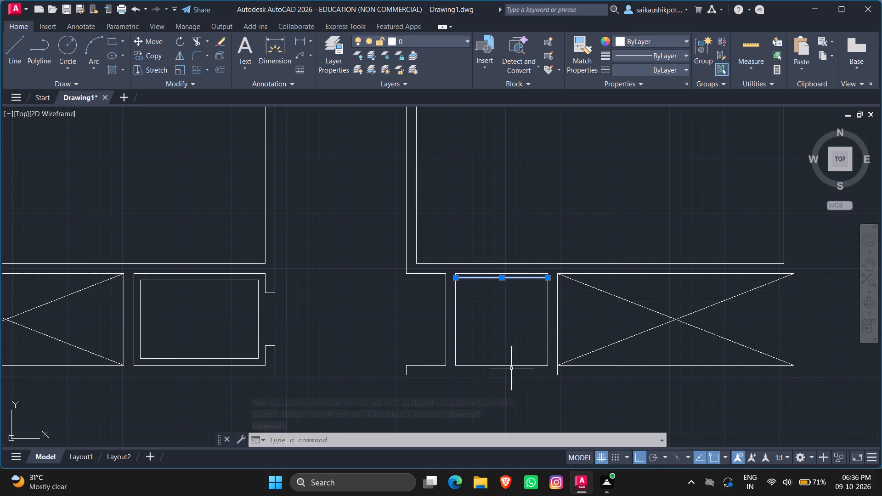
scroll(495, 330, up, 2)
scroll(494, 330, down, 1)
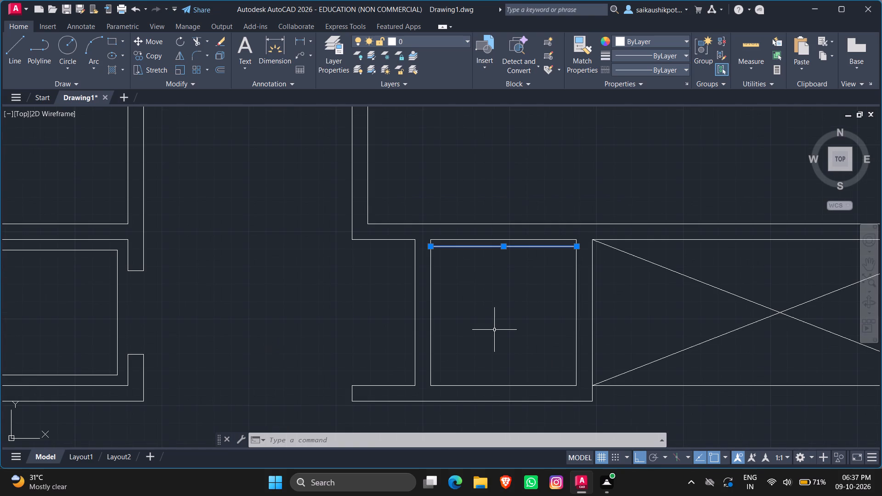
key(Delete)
Offset all four sides of the small room below the upper-right room 6" inward.
key(o)
key(Return)
text(6")
key(Return)
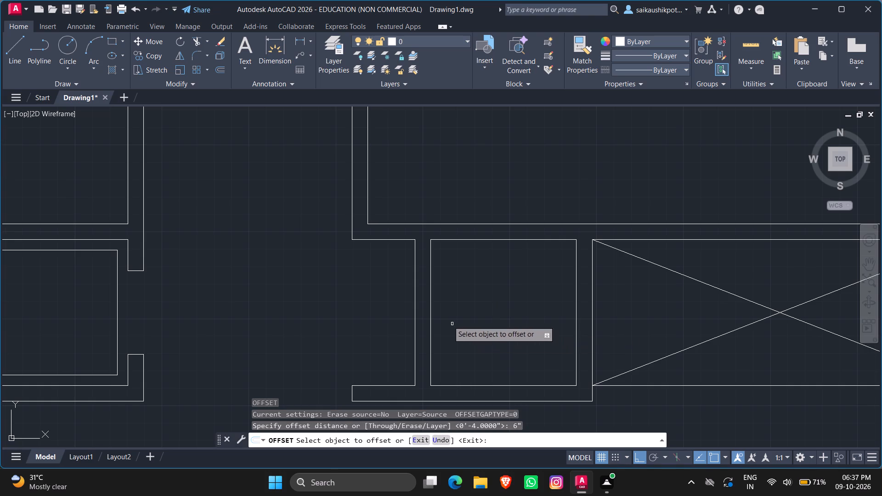
click(430, 309)
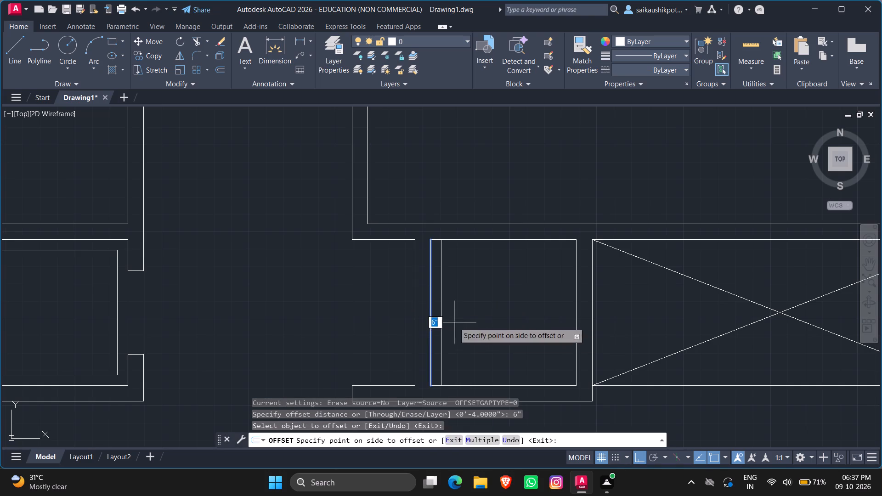
click(461, 326)
click(476, 240)
click(476, 264)
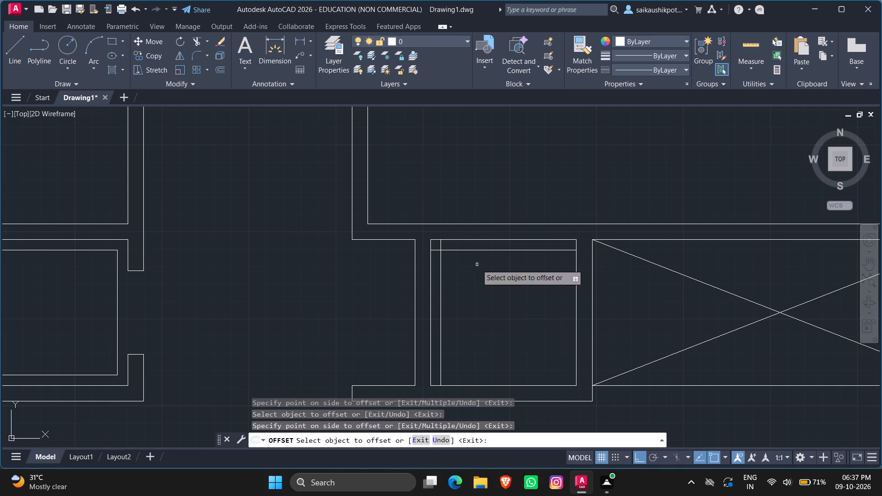
click(577, 306)
click(548, 312)
scroll(537, 298, down, 2)
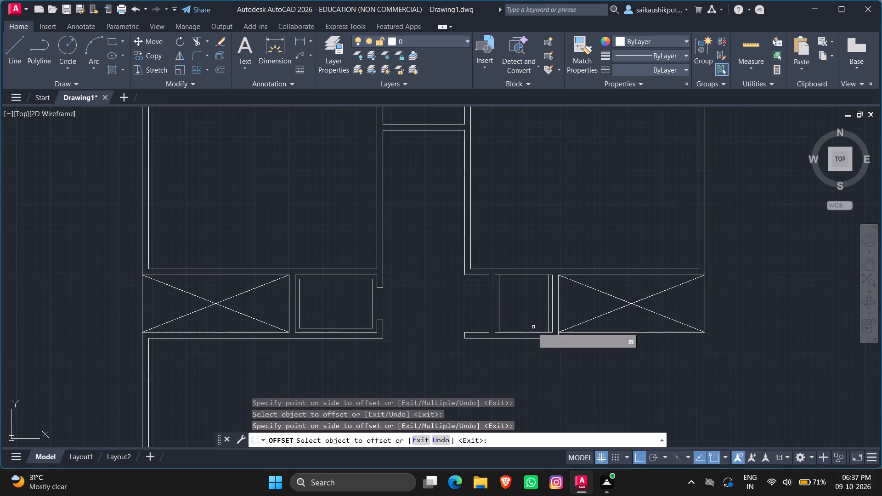
scroll(532, 327, up, 2)
click(515, 341)
click(528, 316)
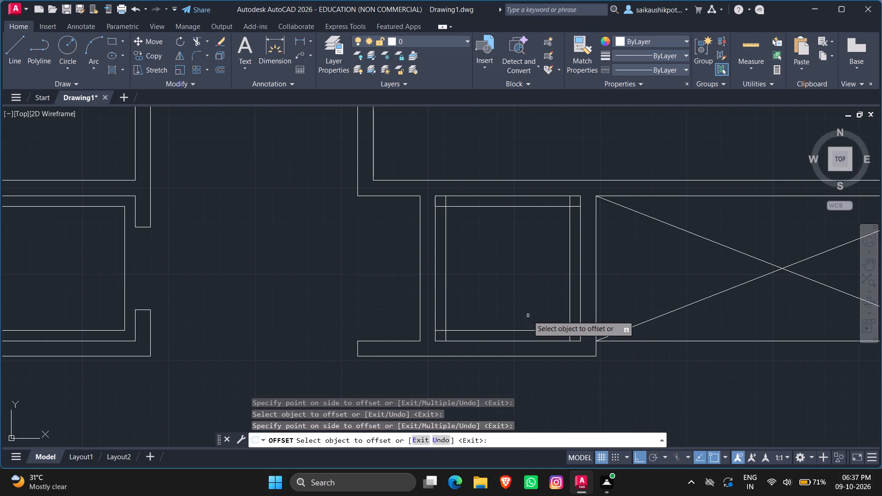
key(Escape)
key(Escape)
Trim the overlapping offset line ends at the two lower corners of the small room's inner outline.
text(TR)
key(Return)
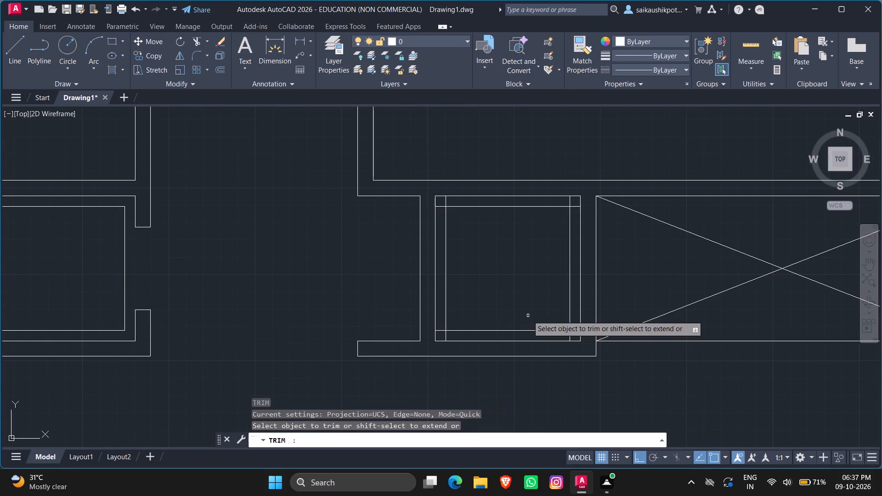
key(Return)
scroll(570, 352, up, 3)
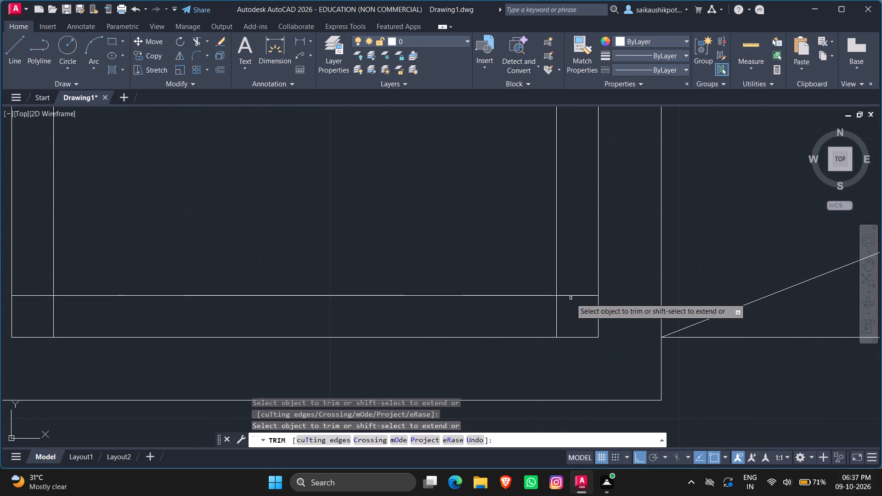
drag(575, 283, 554, 313)
scroll(569, 328, down, 3)
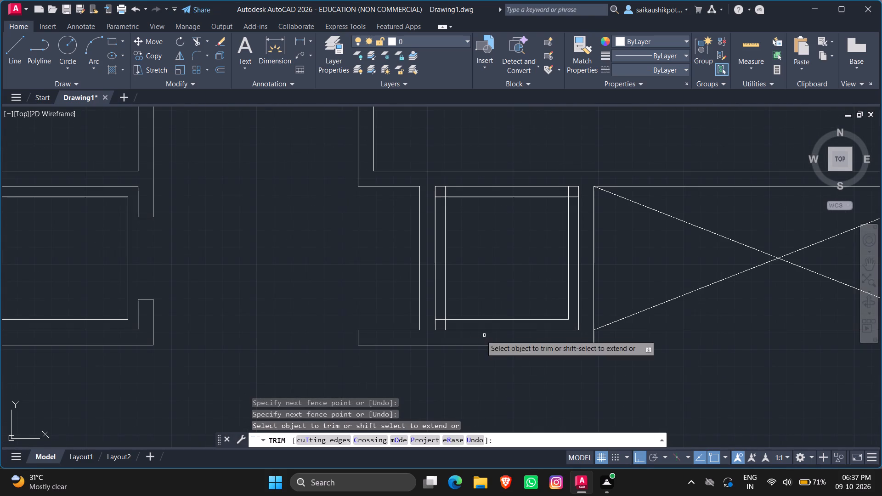
scroll(426, 321, up, 4)
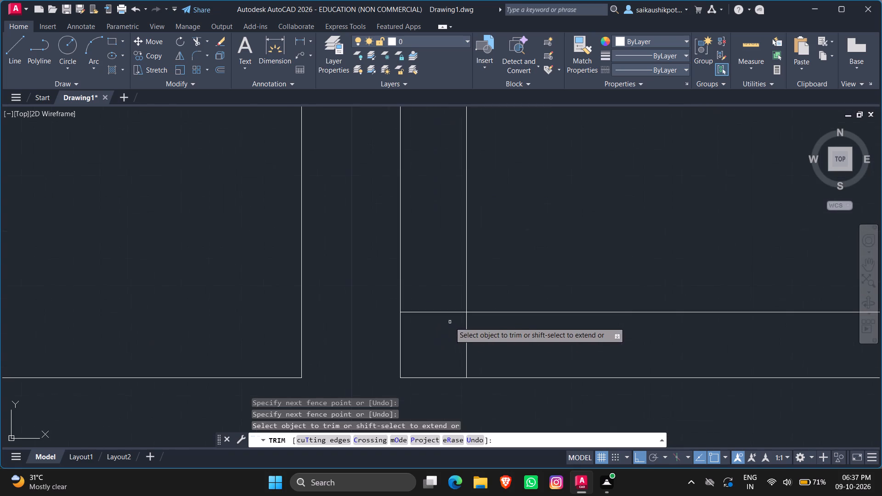
drag(444, 305, 481, 348)
scroll(480, 340, down, 5)
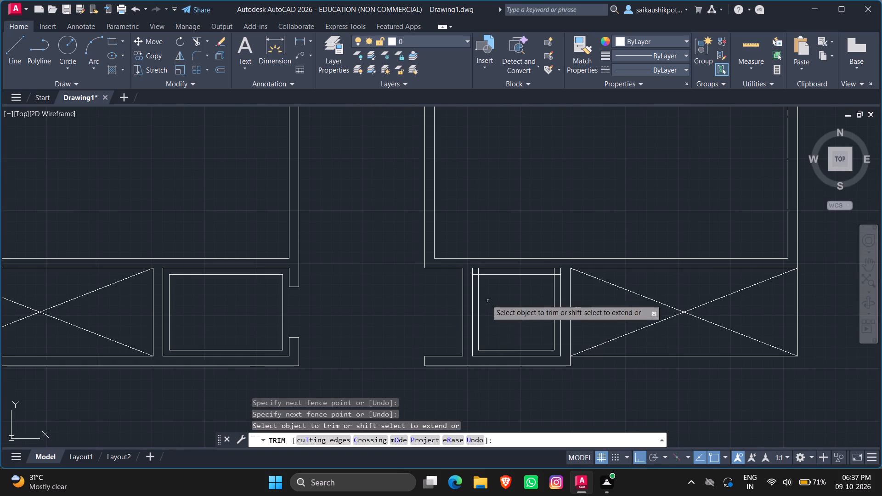
Trim the overlapping offset line ends at the two upper corners of the small room's inner outline.
scroll(478, 264, up, 5)
scroll(466, 343, up, 1)
drag(494, 321, 456, 338)
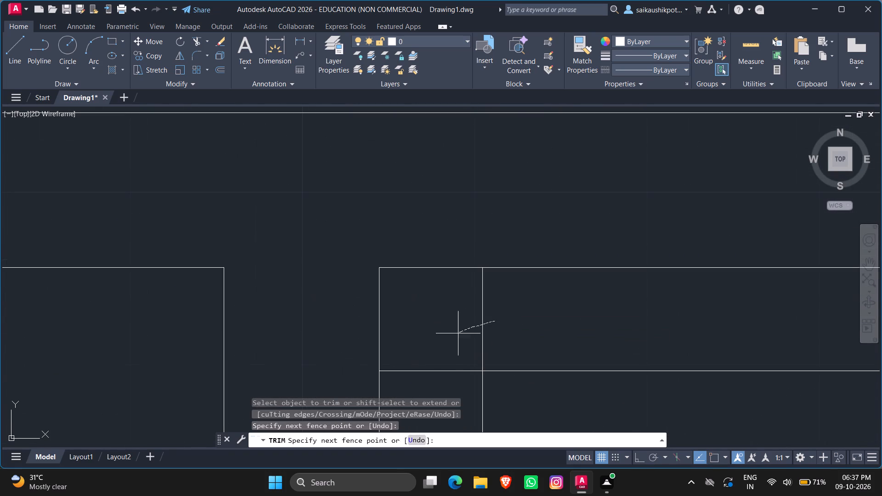
drag(456, 338, 455, 400)
scroll(435, 296, down, 4)
scroll(650, 291, up, 1)
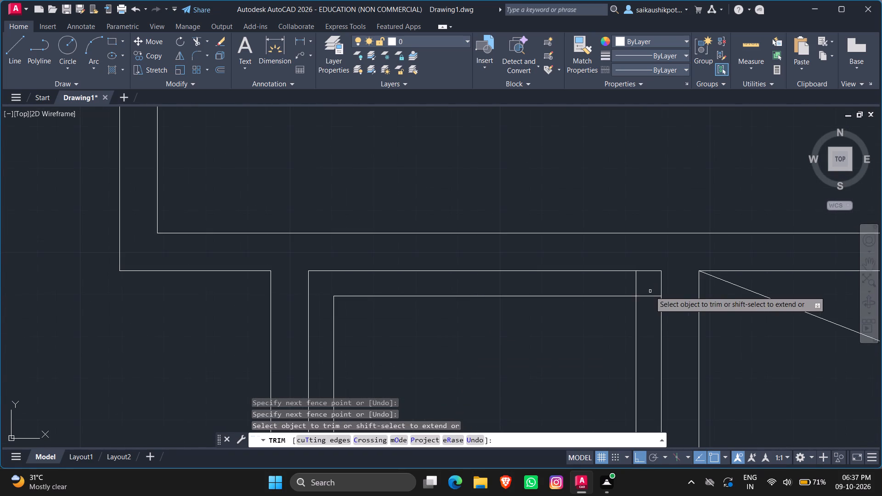
scroll(650, 291, up, 1)
drag(613, 280, 652, 332)
scroll(648, 320, down, 1)
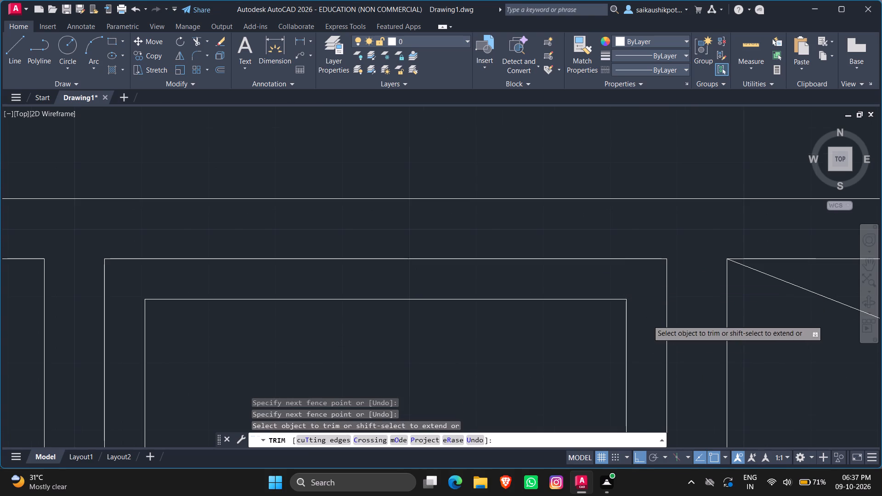
scroll(648, 320, down, 5)
scroll(622, 326, up, 2)
key(Escape)
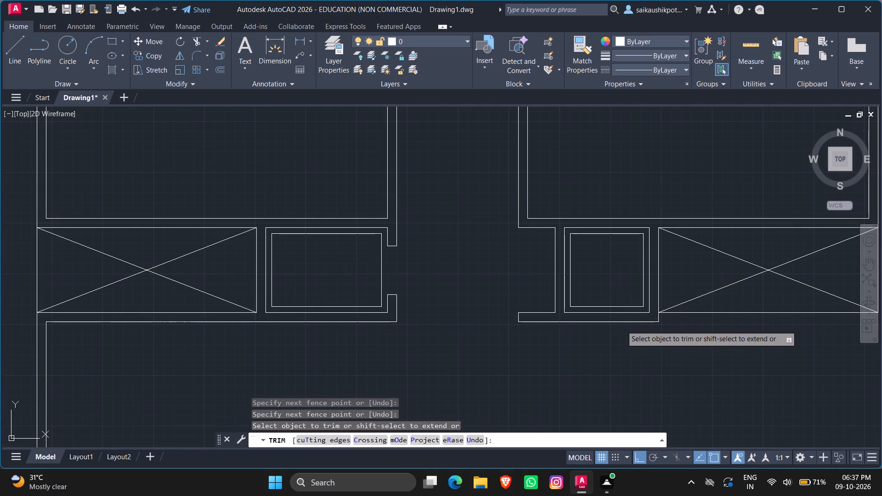
key(Escape)
Draw two crossing diagonal lines between opposite corners of the small room's inner square.
key(l)
key(Return)
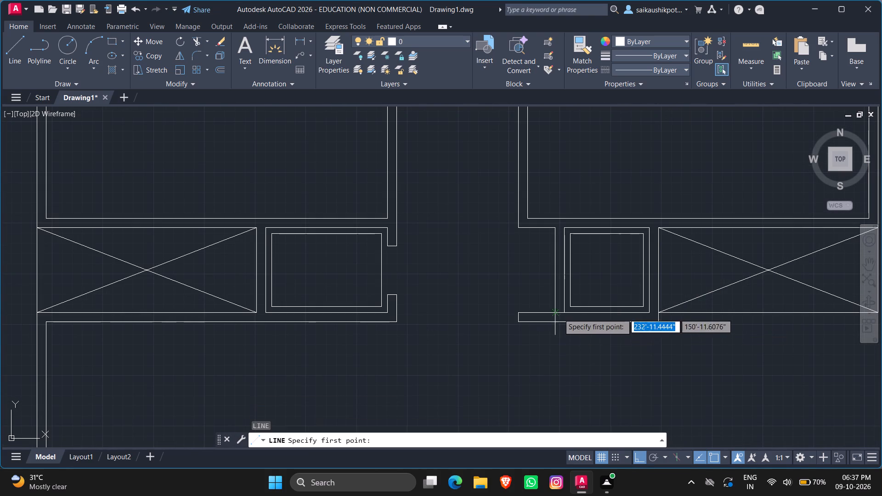
scroll(572, 313, up, 2)
click(565, 295)
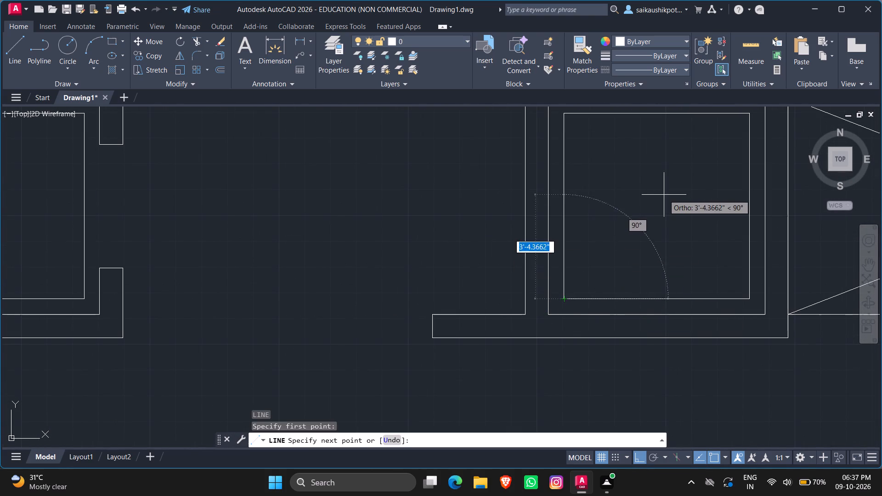
scroll(677, 192, down, 2)
click(706, 161)
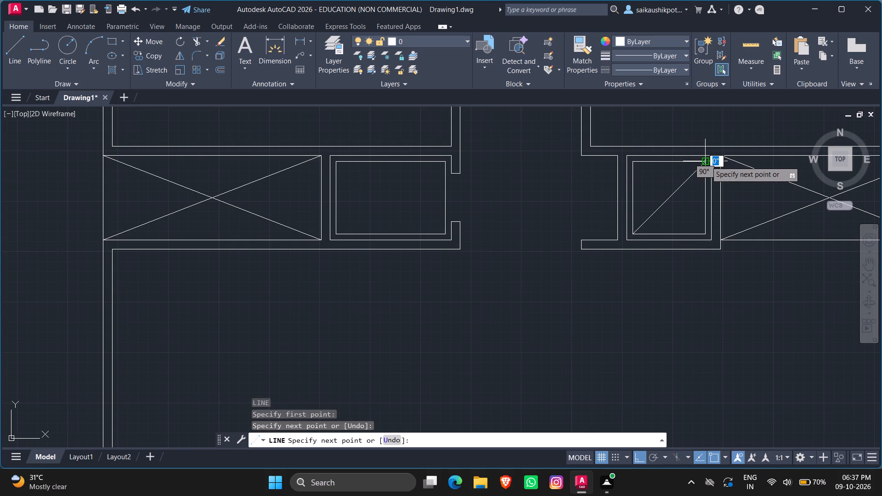
key(Escape)
key(space)
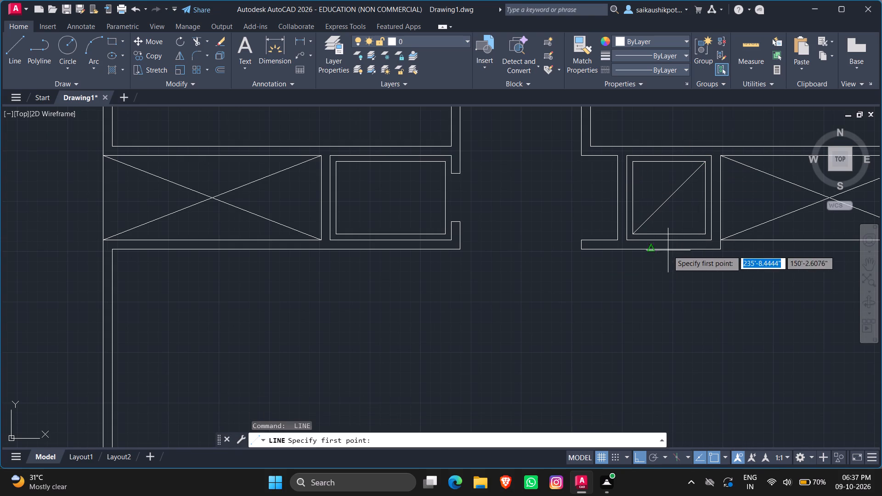
click(705, 233)
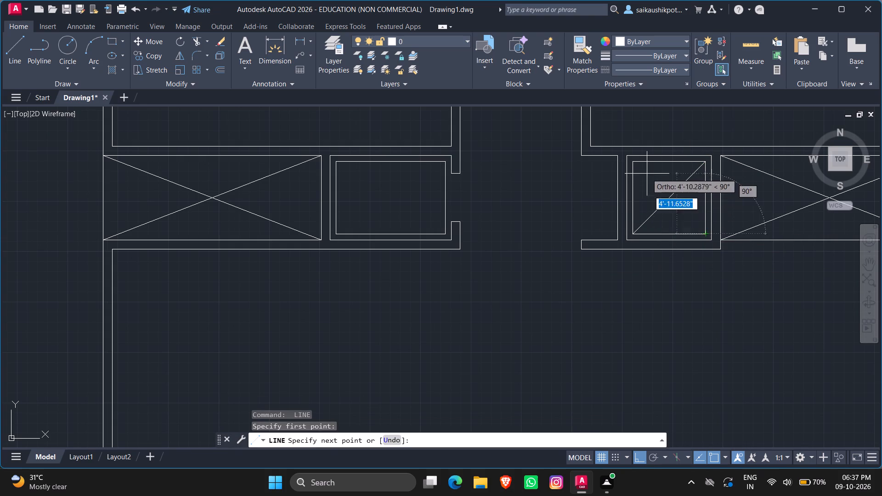
click(635, 163)
key(Escape)
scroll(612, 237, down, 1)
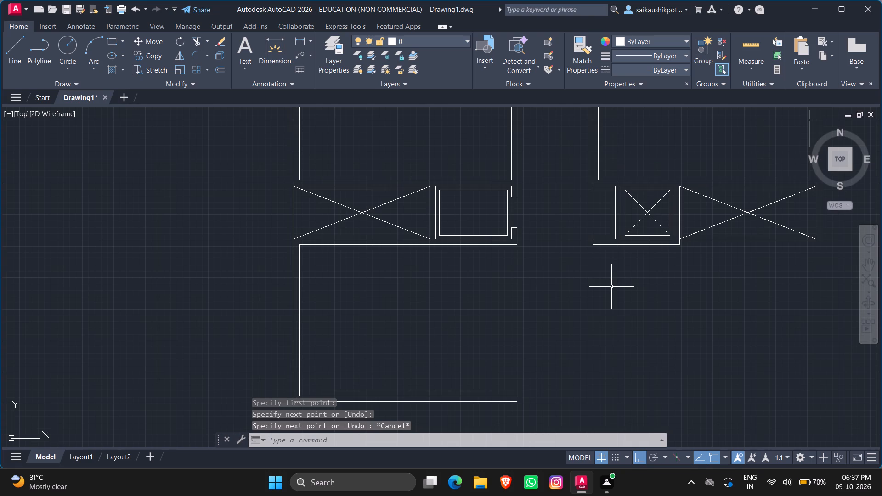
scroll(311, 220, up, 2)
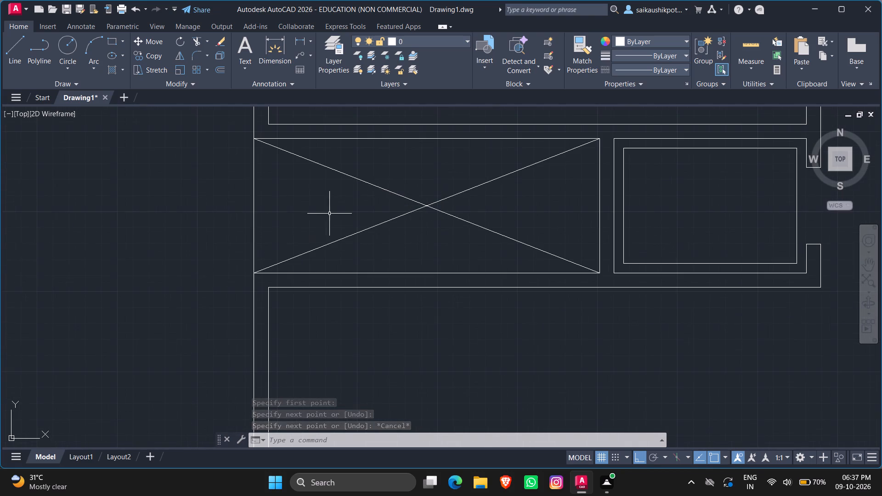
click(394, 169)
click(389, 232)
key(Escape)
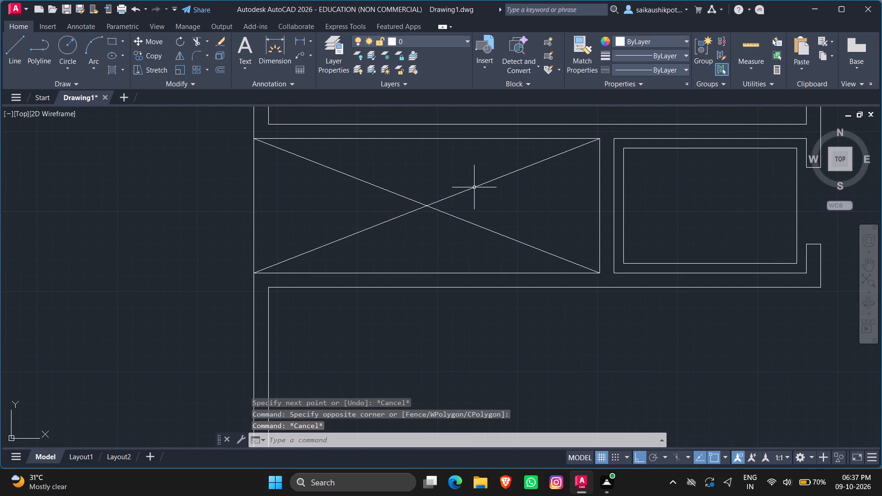
Load the ISO dash linetype ACAD_ISO02W100 from acadiso.lin into the drawing.
click(409, 177)
click(416, 216)
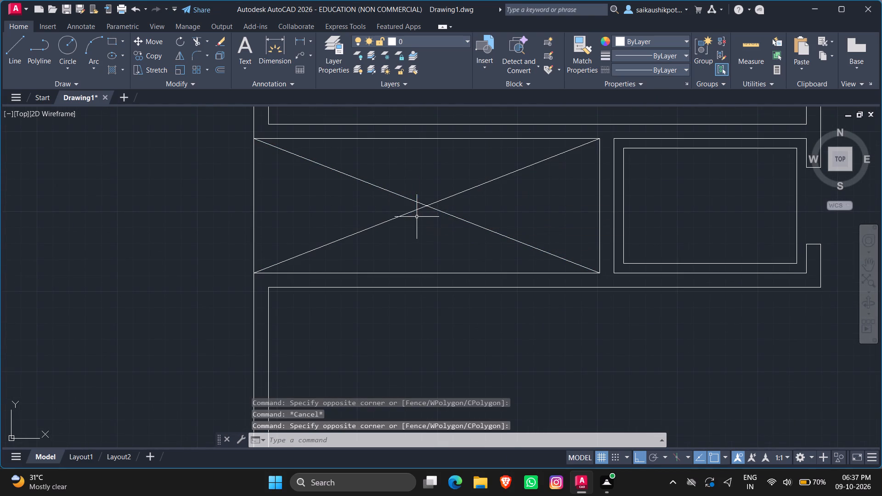
click(663, 71)
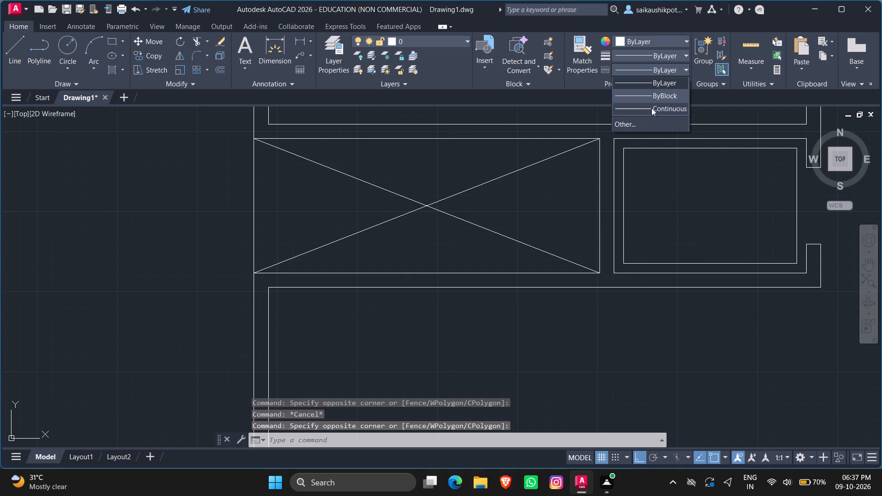
click(644, 119)
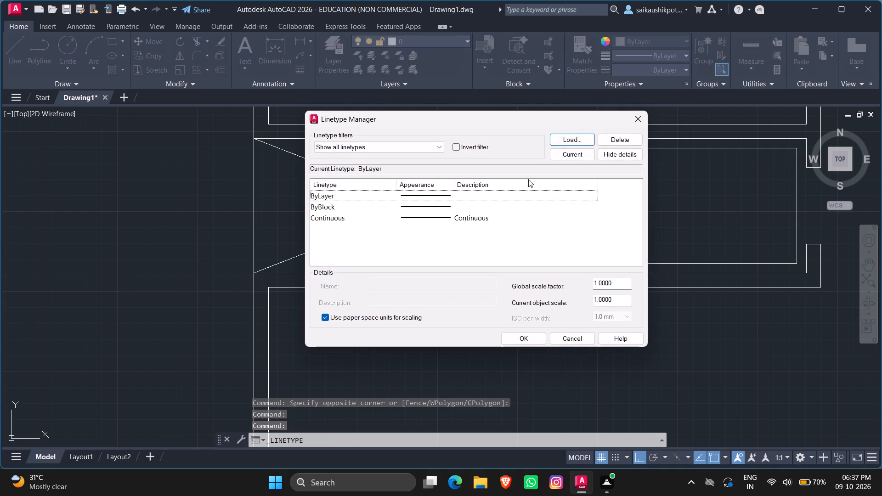
click(571, 142)
click(476, 218)
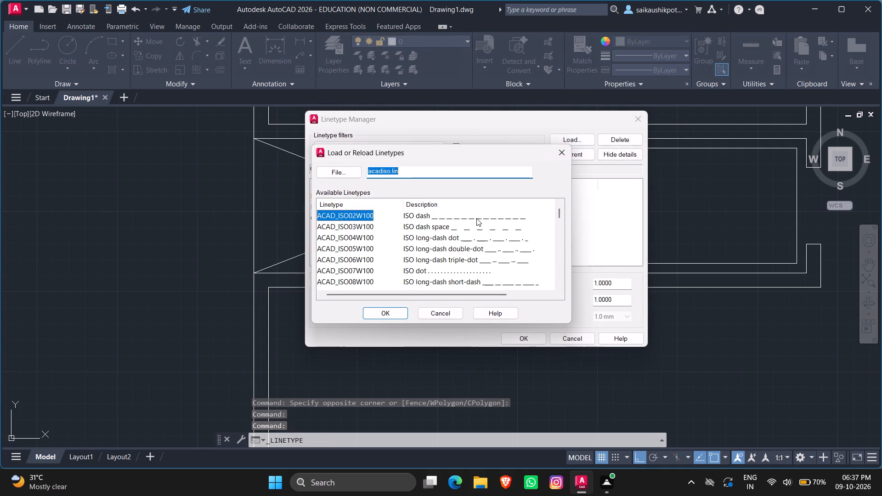
click(467, 214)
click(428, 220)
triple_click(415, 213)
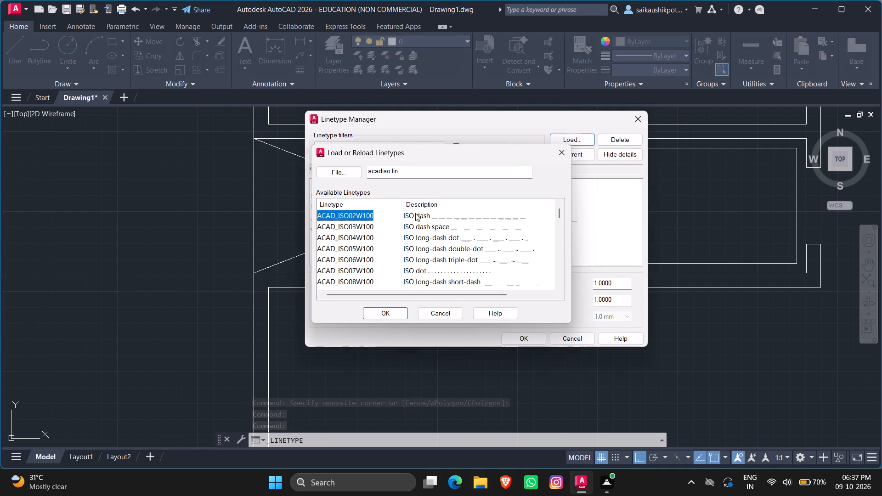
click(519, 338)
Change the crossing diagonals in the rectangle below the upper-left room to the ACAD_ISO02W100 linetype.
click(452, 229)
click(436, 167)
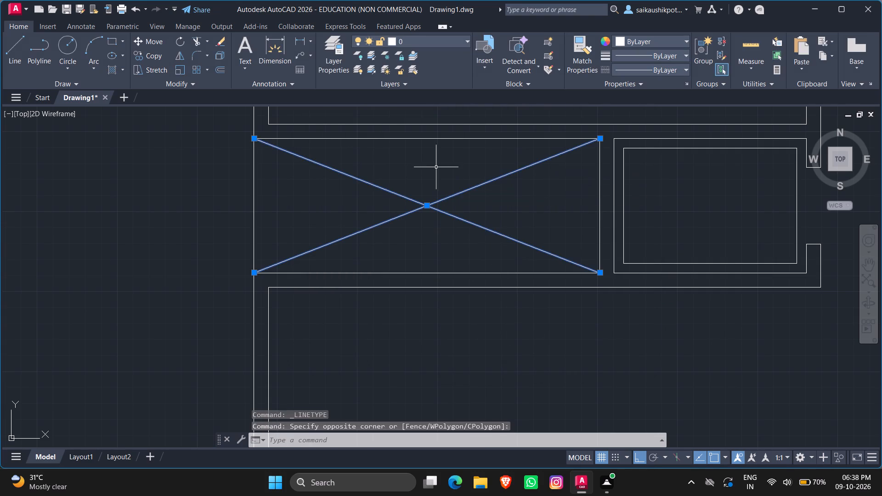
click(673, 69)
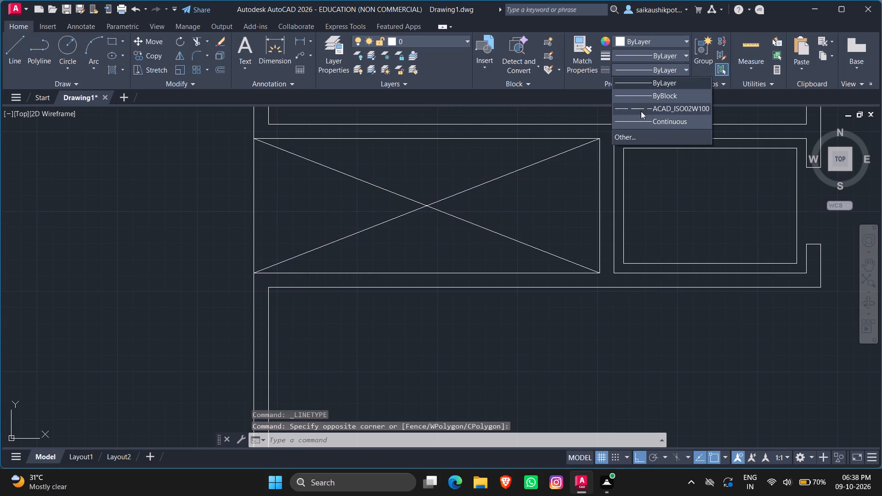
click(641, 110)
scroll(565, 191, down, 2)
key(Escape)
scroll(561, 221, down, 1)
scroll(516, 249, down, 2)
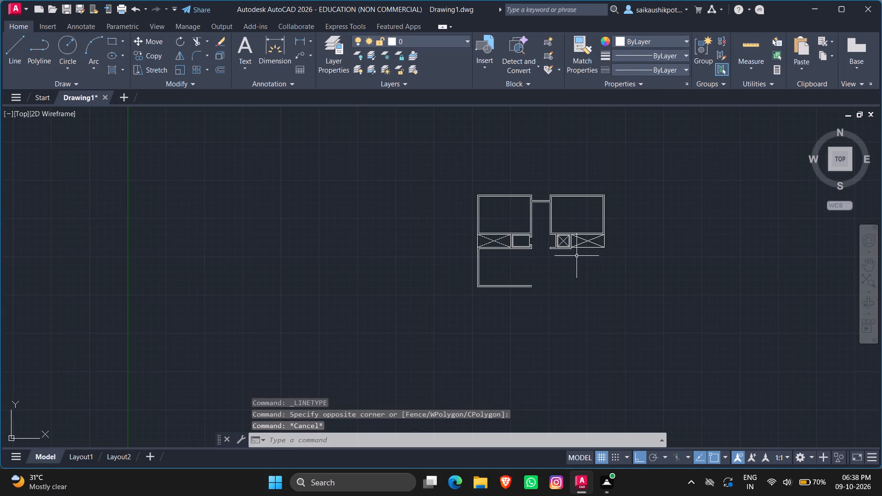
Change the crossing diagonals in the wide rectangle below the upper-right room to the ACAD_ISO02W100 linetype.
scroll(586, 246, up, 5)
click(579, 236)
click(566, 183)
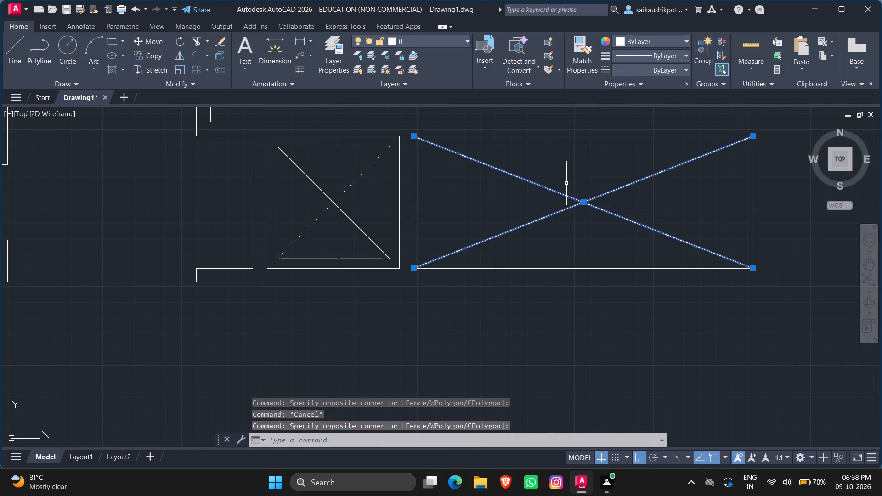
click(646, 73)
click(640, 110)
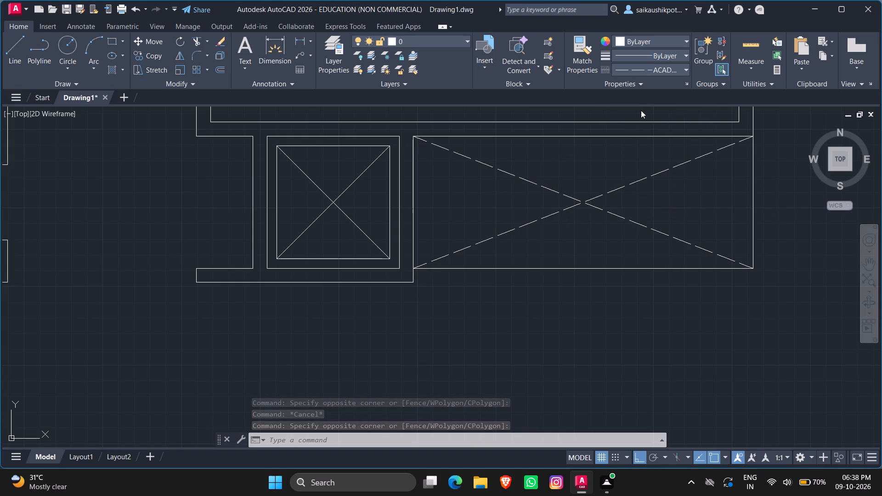
key(Escape)
scroll(611, 239, down, 4)
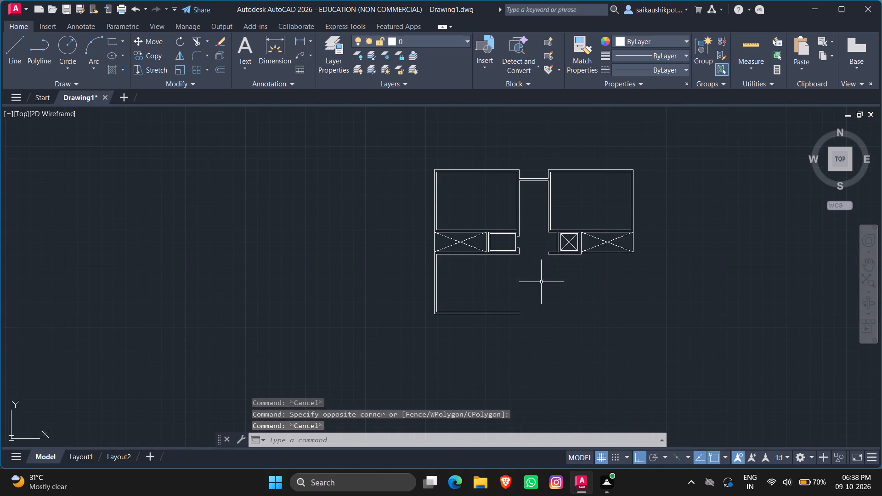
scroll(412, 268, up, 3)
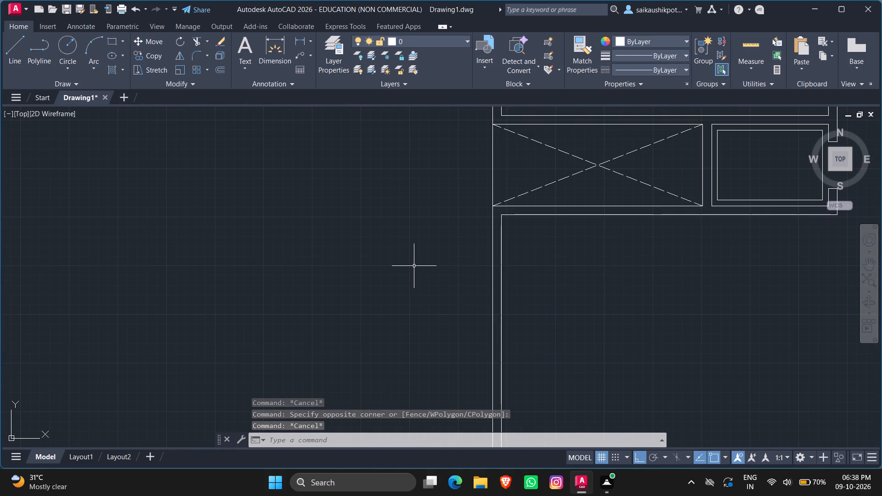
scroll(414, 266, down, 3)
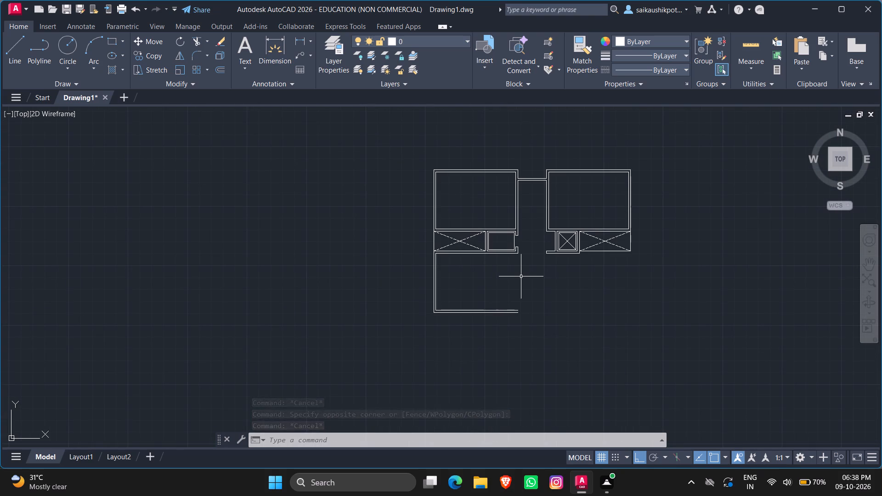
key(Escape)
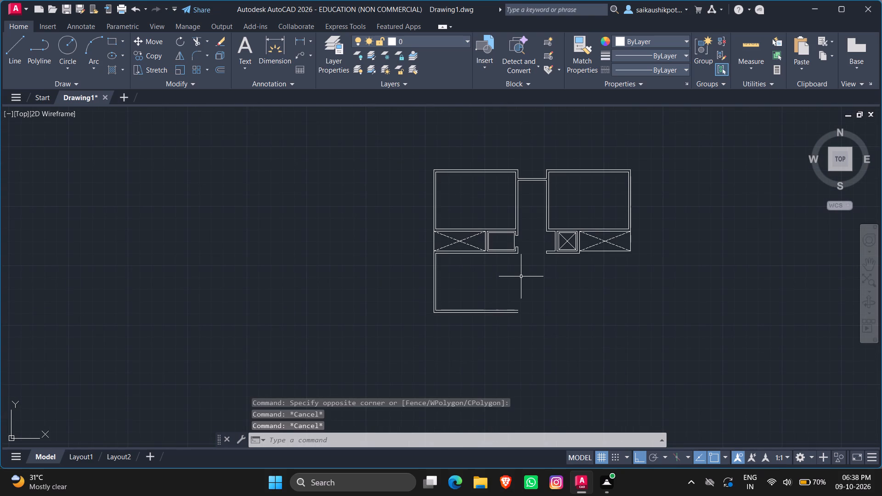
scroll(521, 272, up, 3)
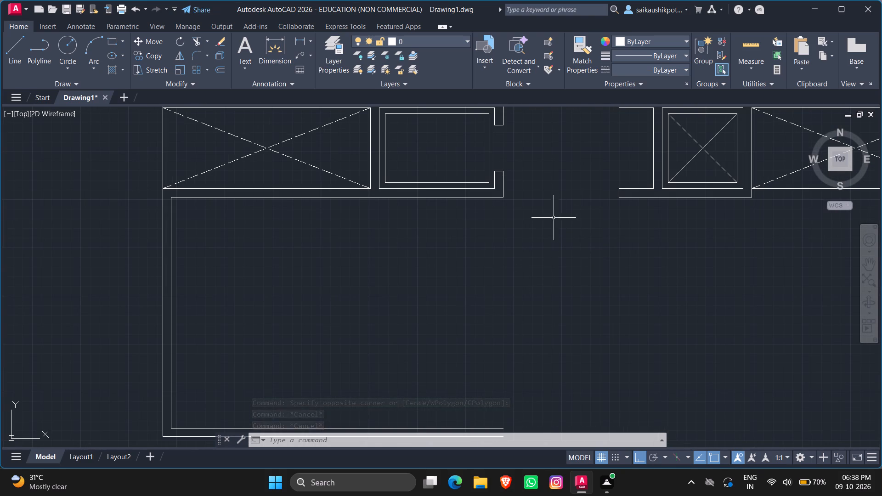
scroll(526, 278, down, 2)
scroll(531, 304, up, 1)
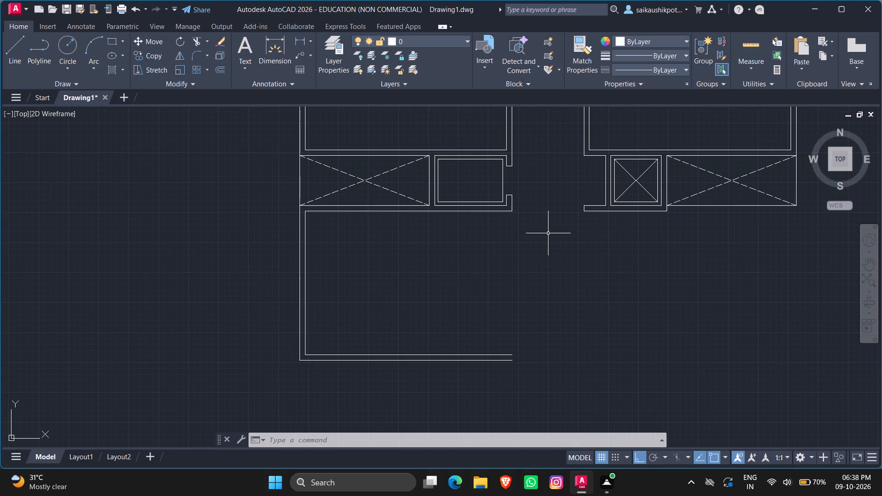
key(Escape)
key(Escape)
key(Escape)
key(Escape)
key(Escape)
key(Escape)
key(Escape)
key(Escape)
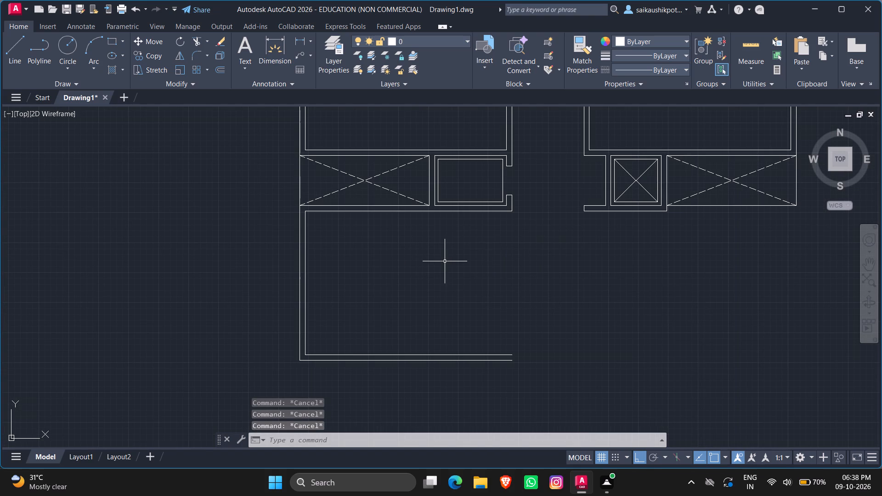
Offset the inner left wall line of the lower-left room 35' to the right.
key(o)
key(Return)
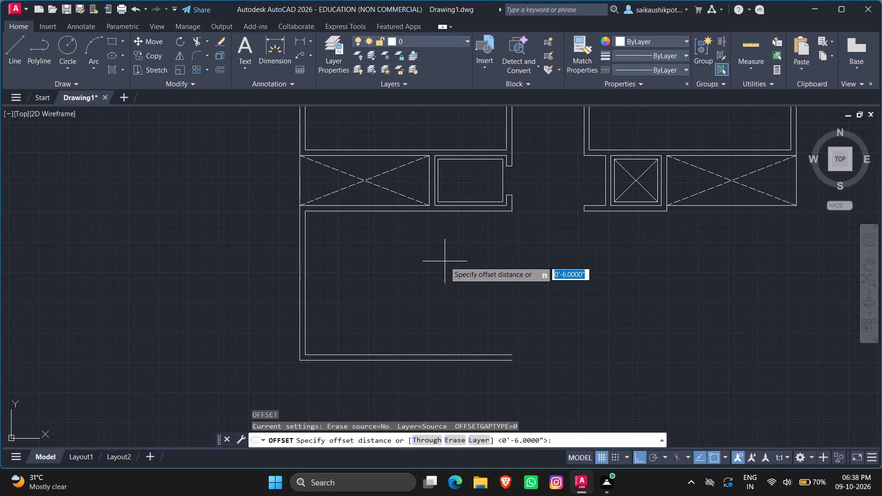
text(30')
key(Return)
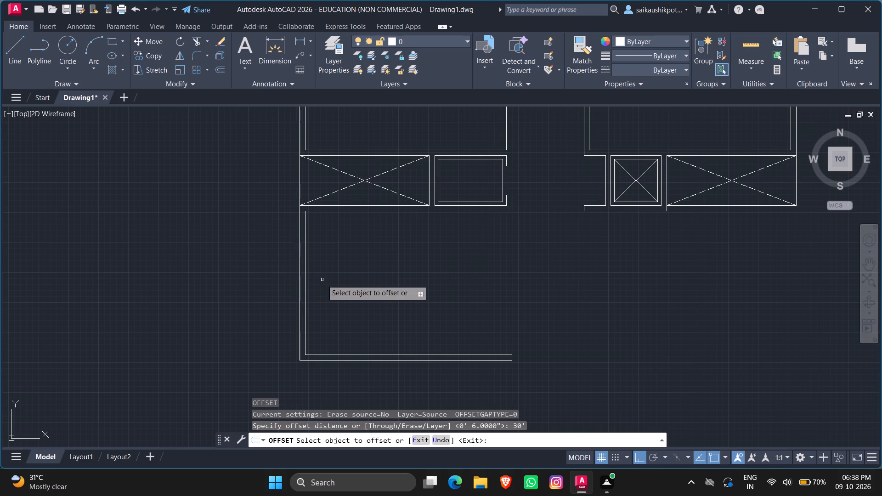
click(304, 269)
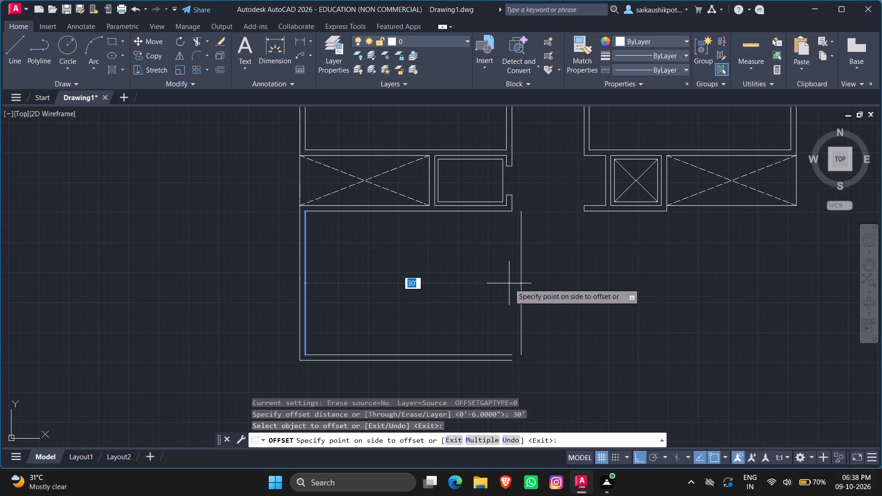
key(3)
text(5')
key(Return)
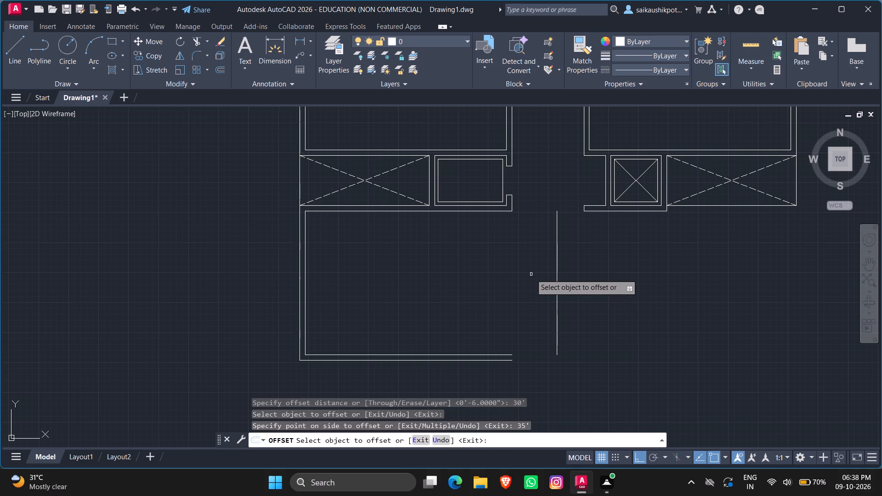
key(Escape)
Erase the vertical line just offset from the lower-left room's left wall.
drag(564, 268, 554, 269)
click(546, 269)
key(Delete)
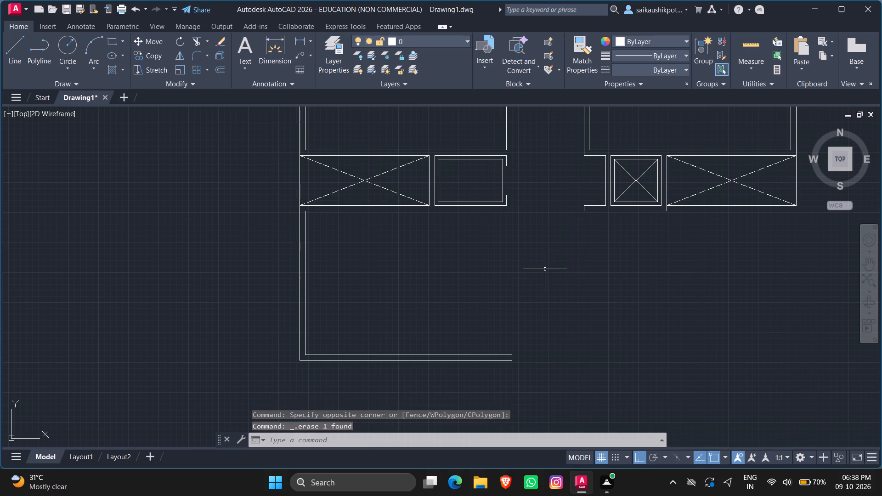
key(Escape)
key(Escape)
Offset the inner left wall line of the lower-left room 34' to the right.
key(o)
key(Return)
key(3)
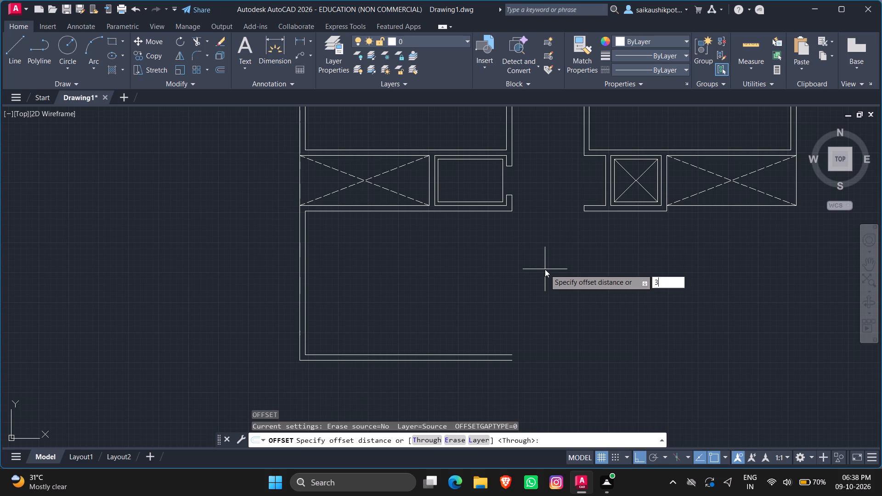
text(4')
key(Return)
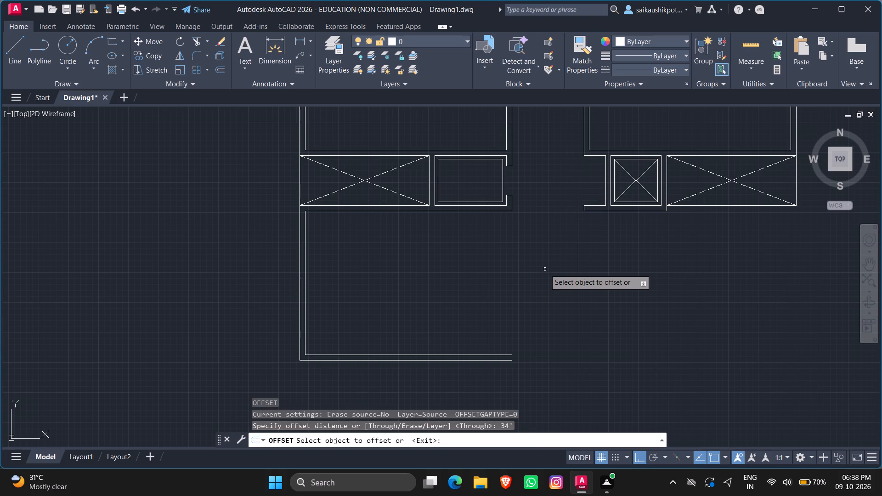
click(306, 262)
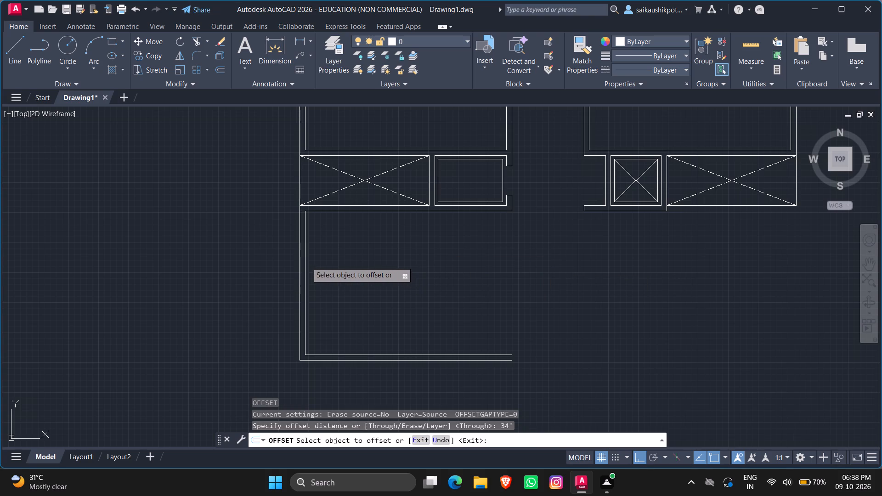
click(501, 285)
key(Escape)
key(Escape)
key(Escape)
key(Escape)
key(Escape)
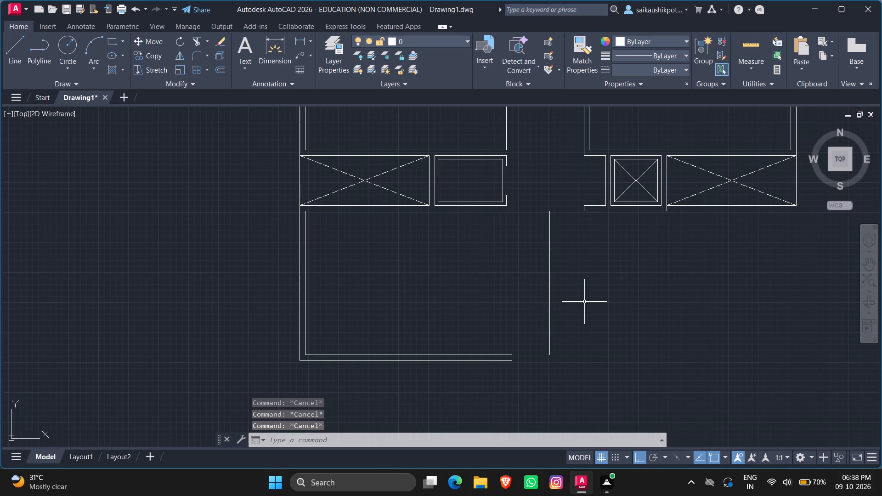
key(Escape)
key(Escape)
key(Escape)
Offset the lower-left room's new right-hand vertical line 4.5" to both sides.
key(o)
key(Return)
text(4.5")
key(Return)
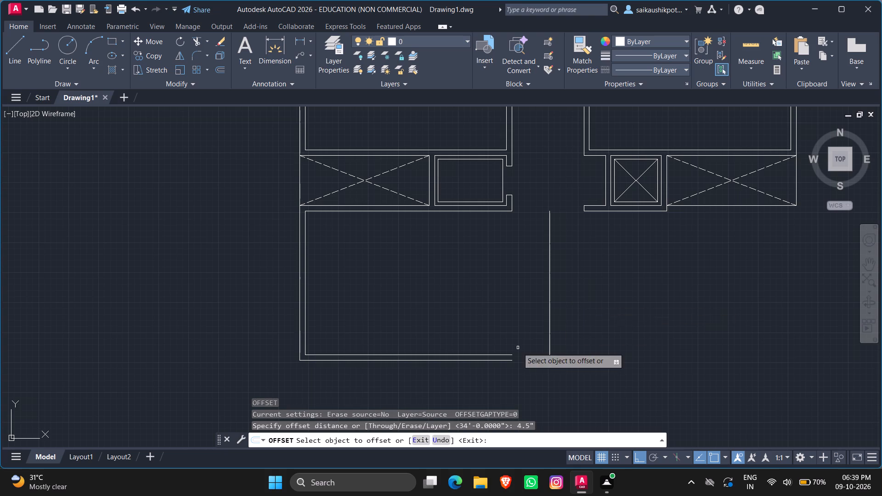
click(549, 286)
click(577, 295)
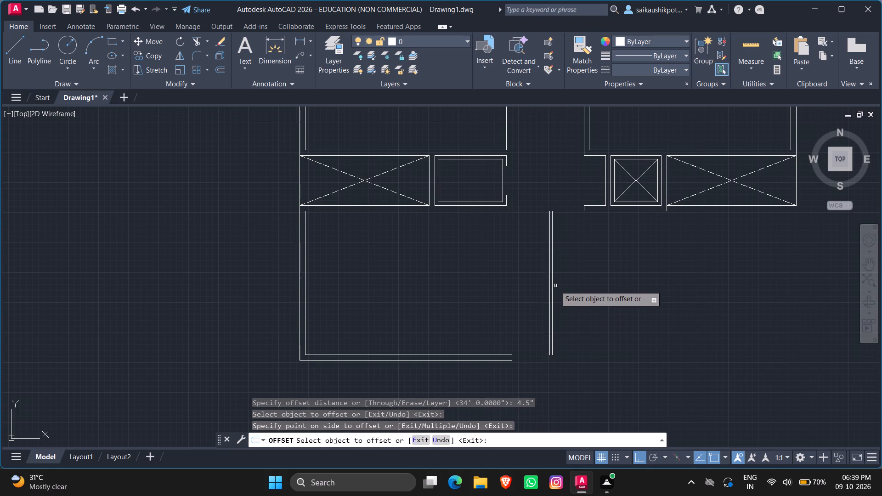
click(548, 282)
click(518, 290)
key(Escape)
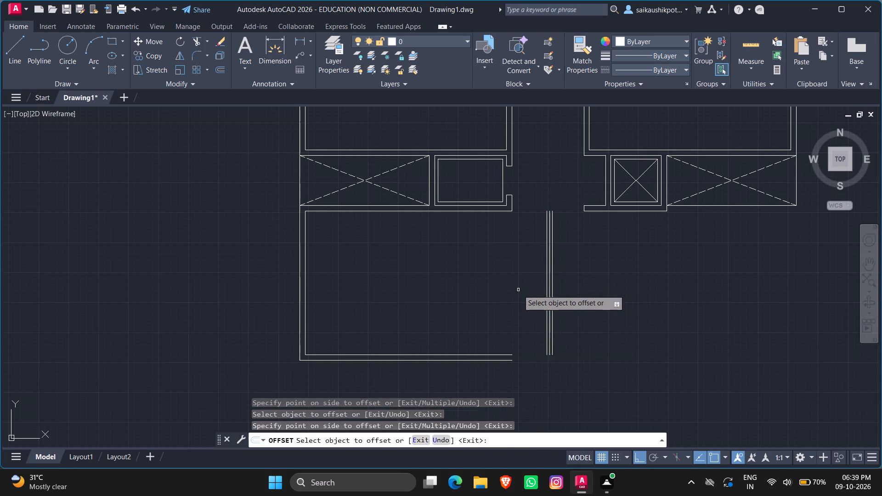
key(Escape)
key(Escape)
Erase the middle line of the three vertical lines, leaving the two outer lines as the right wall.
scroll(552, 255, up, 2)
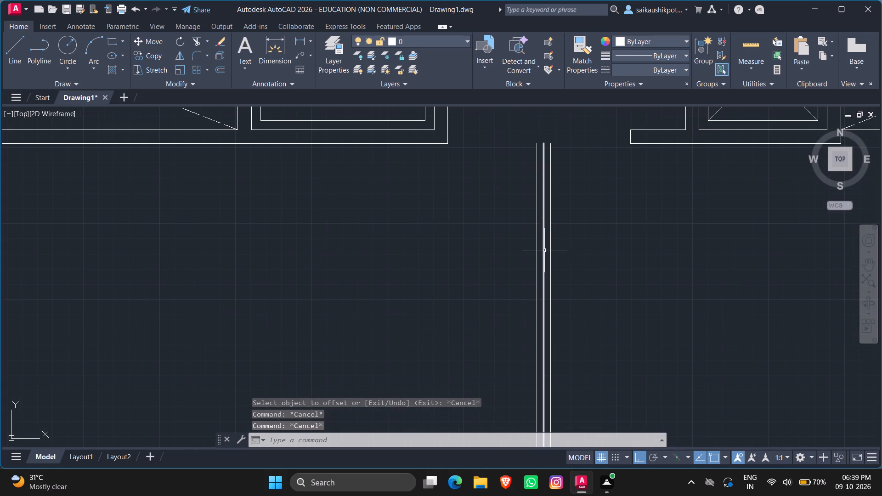
click(544, 250)
key(Delete)
scroll(571, 252, down, 3)
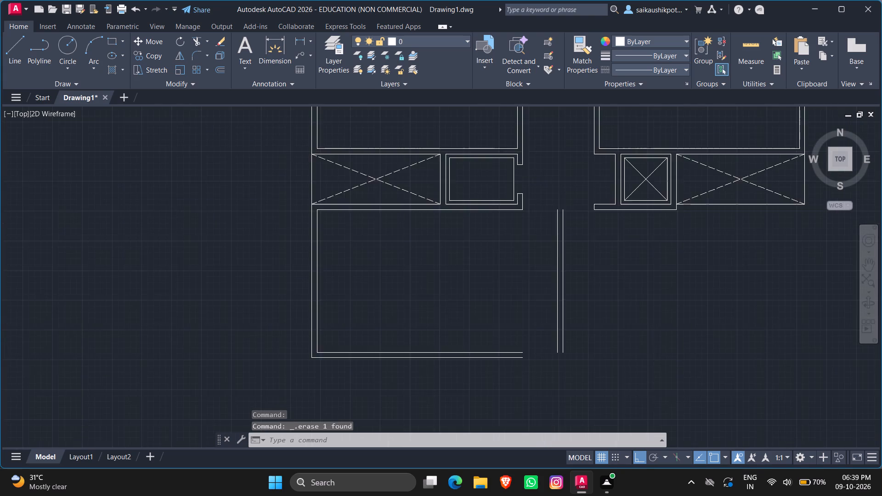
Fillet the inner and outer line pairs of the lower-left room's bottom and right walls with radius 0 to close the corner.
scroll(582, 366, up, 2)
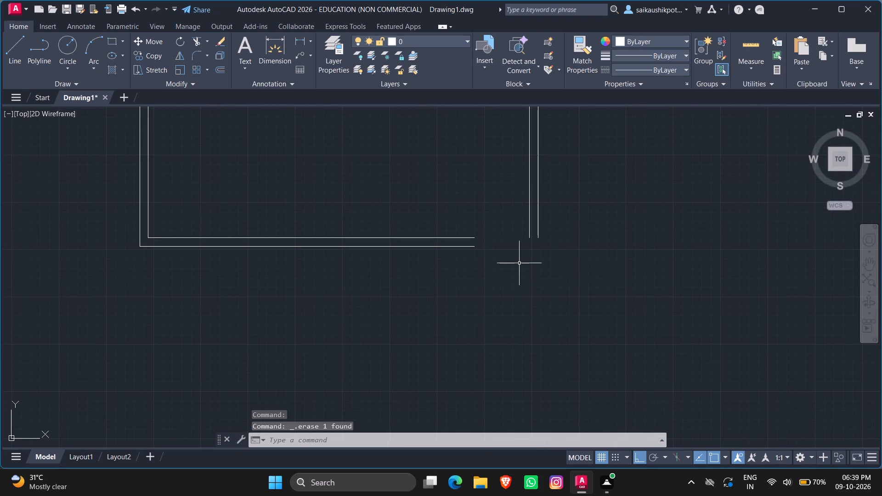
text(FILLET)
key(Return)
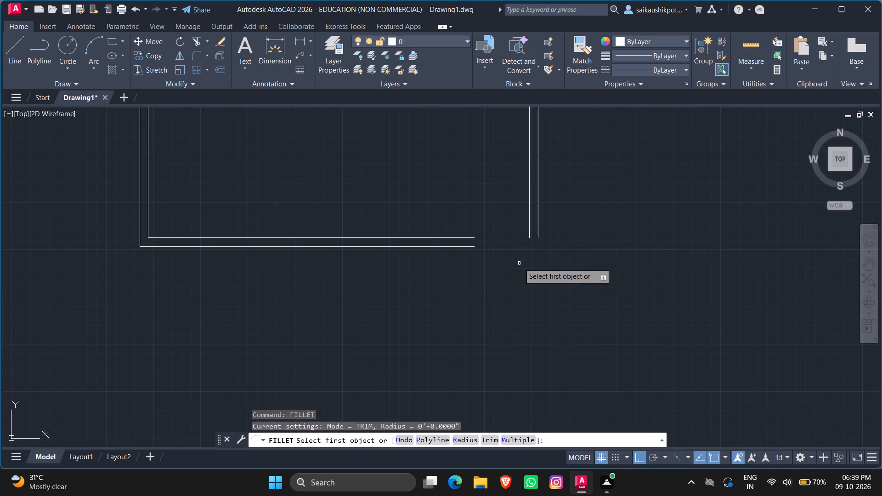
click(529, 232)
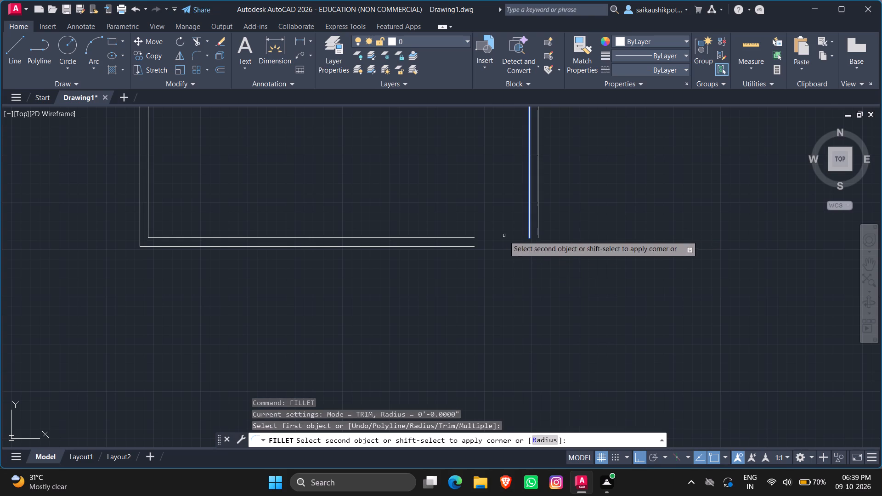
click(472, 237)
key(Escape)
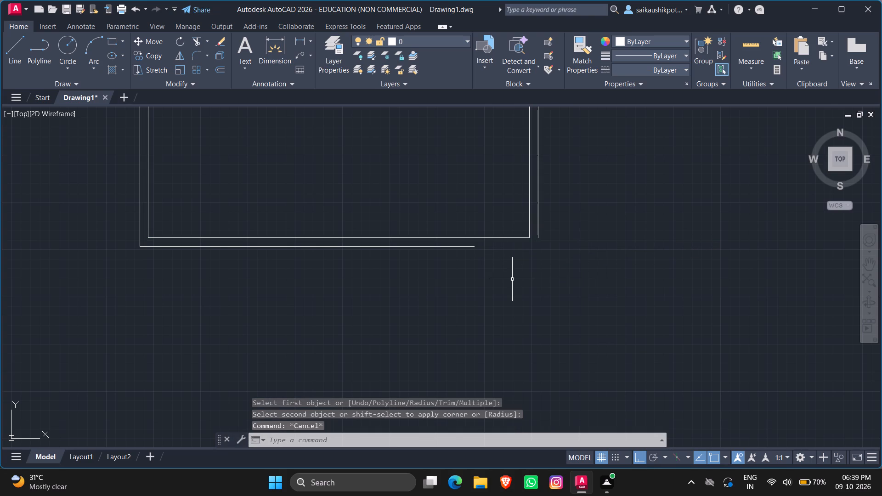
key(space)
key(space)
key(space)
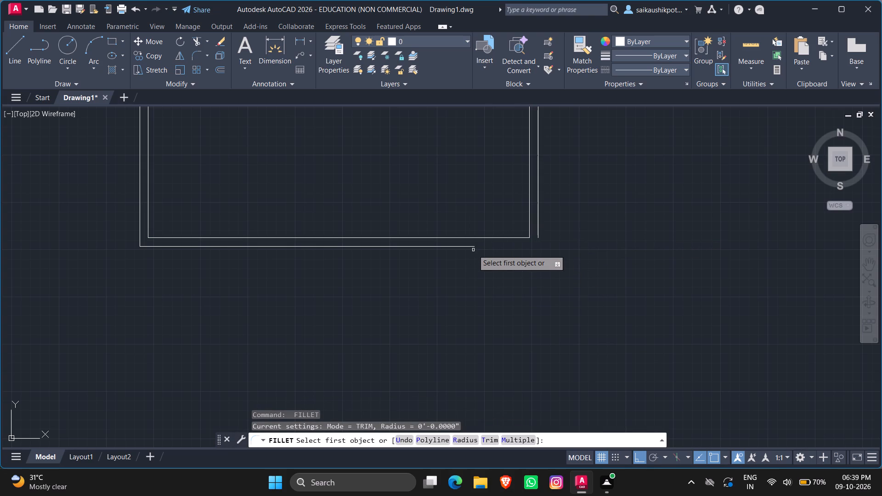
click(469, 248)
click(536, 228)
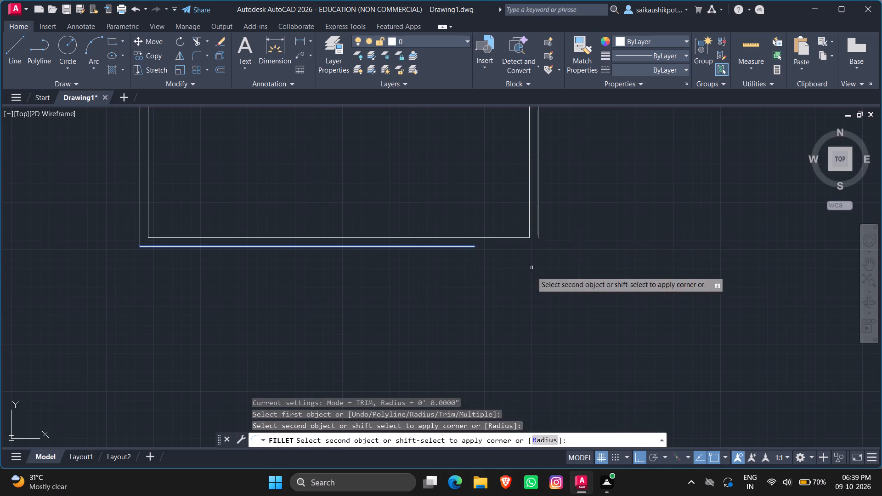
click(538, 227)
key(Escape)
scroll(523, 291, down, 2)
key(Escape)
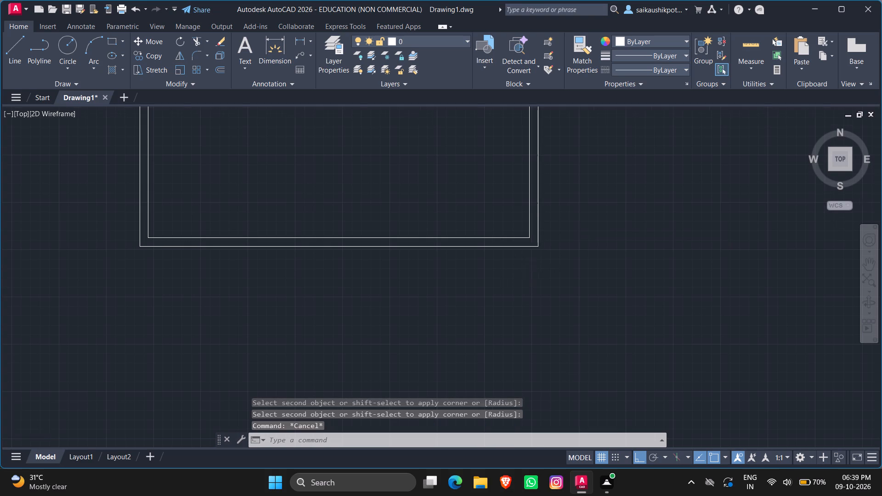
Fillet the upper ends of the right wall's two lines with the two horizontal wall lines across the passage, at radius 0.
scroll(522, 294, down, 1)
scroll(520, 225, up, 6)
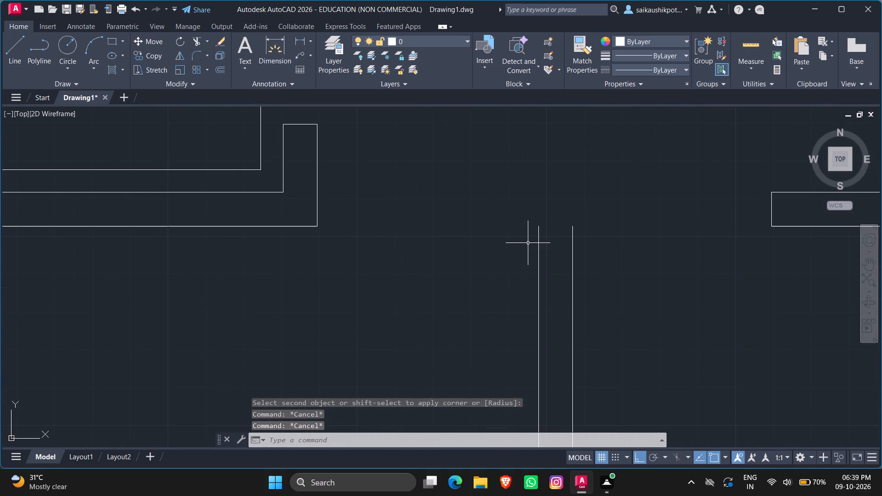
scroll(528, 243, down, 1)
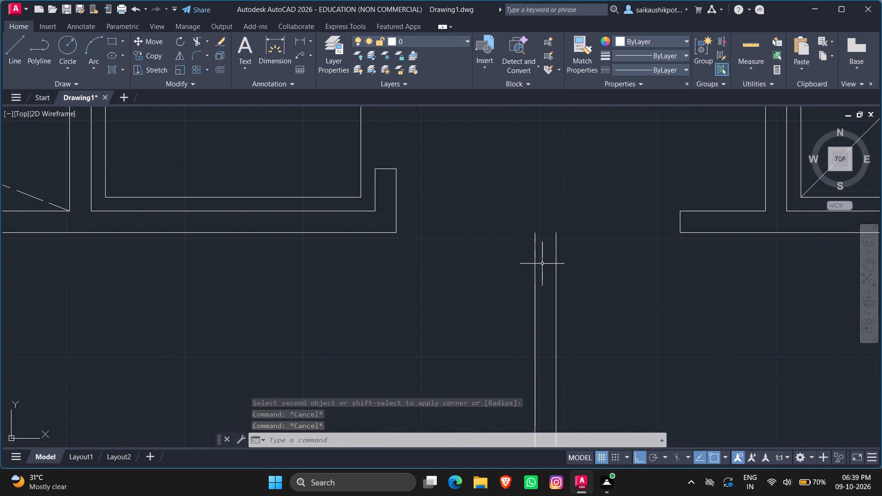
scroll(542, 255, up, 1)
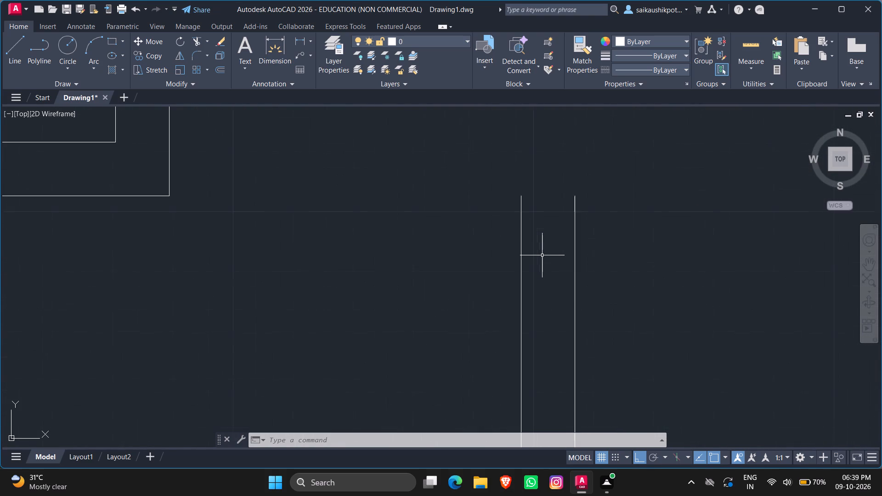
scroll(542, 255, up, 1)
scroll(542, 255, down, 3)
scroll(595, 246, up, 2)
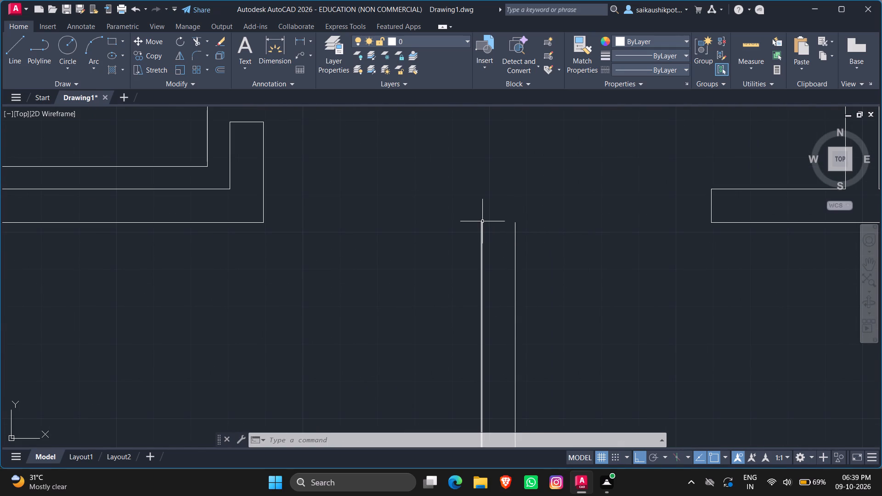
key(Escape)
key(Escape)
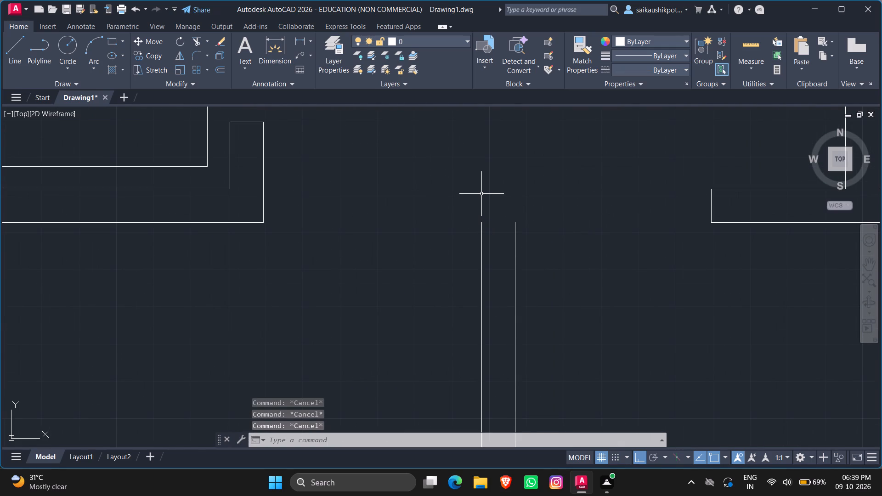
key(space)
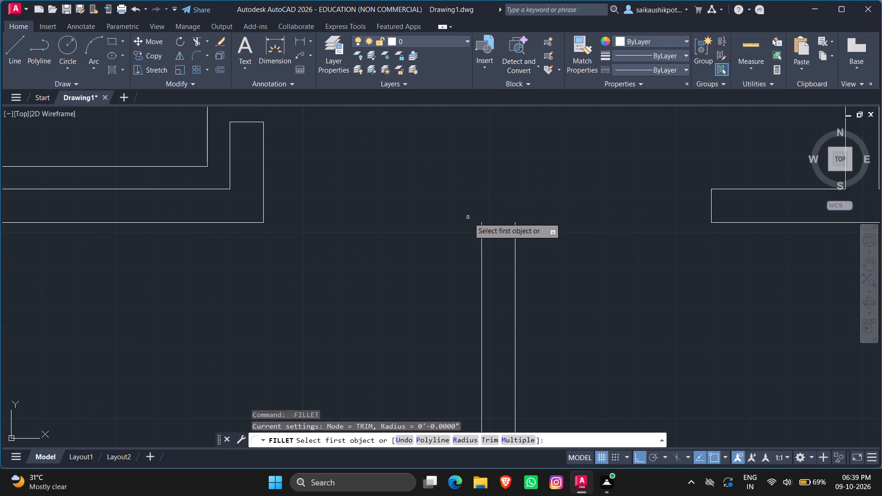
click(482, 235)
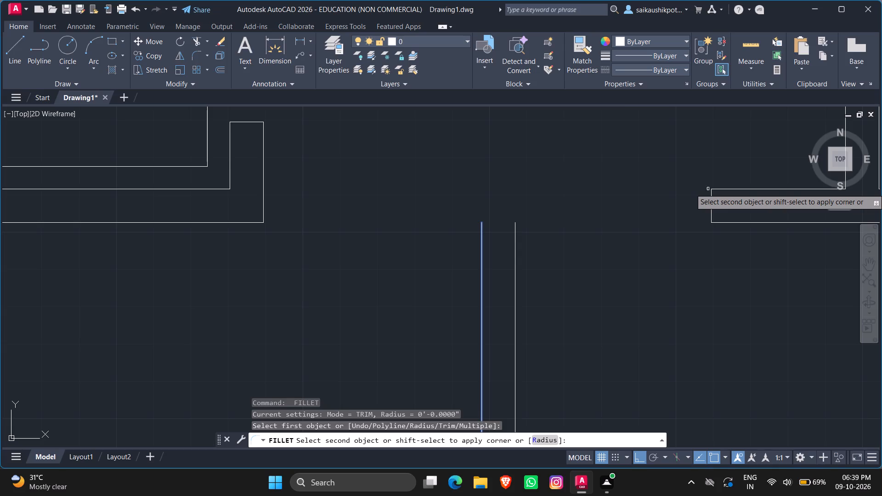
click(715, 190)
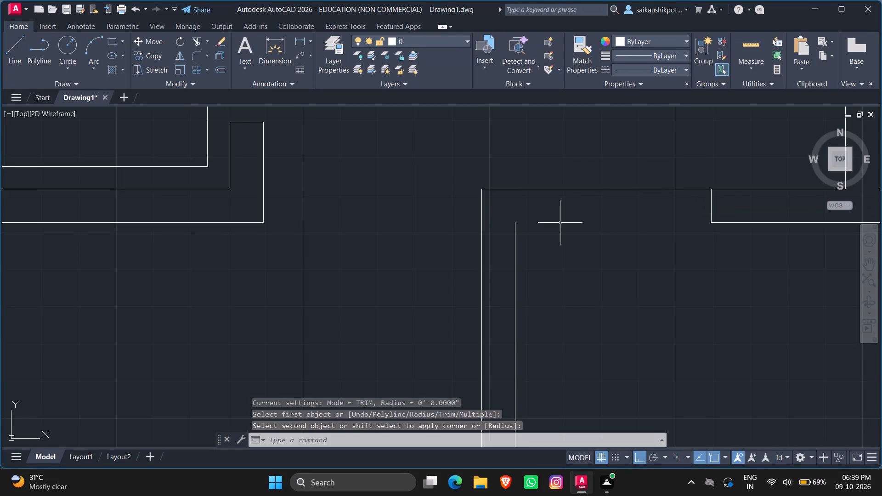
key(space)
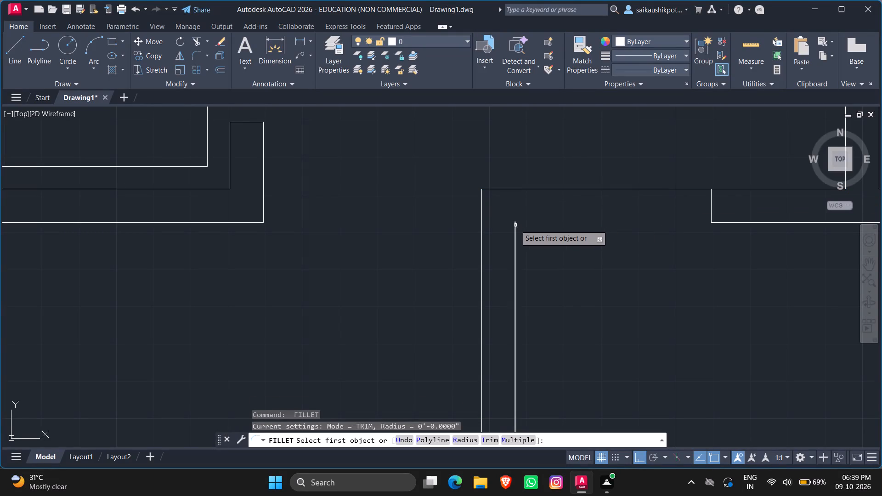
click(515, 226)
click(720, 221)
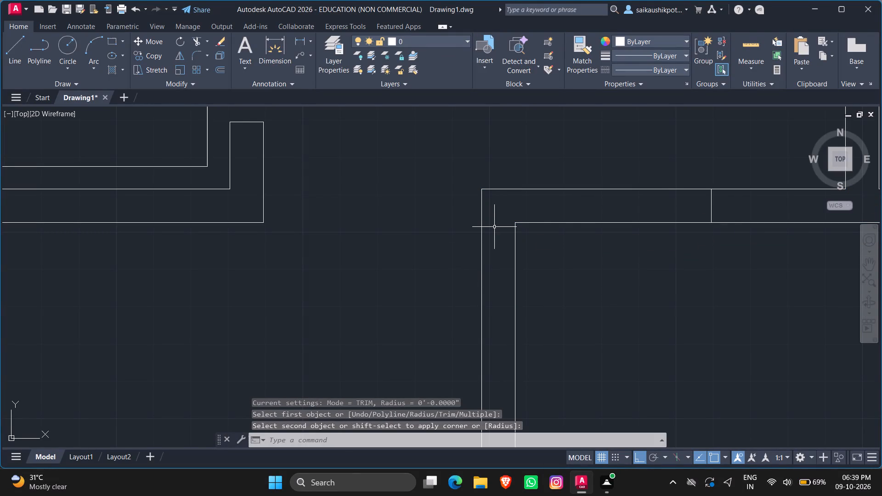
Stretch the lower horizontal wall line from the right wall's corner left to the end of the opposite wall stub.
click(551, 225)
click(525, 221)
key(Escape)
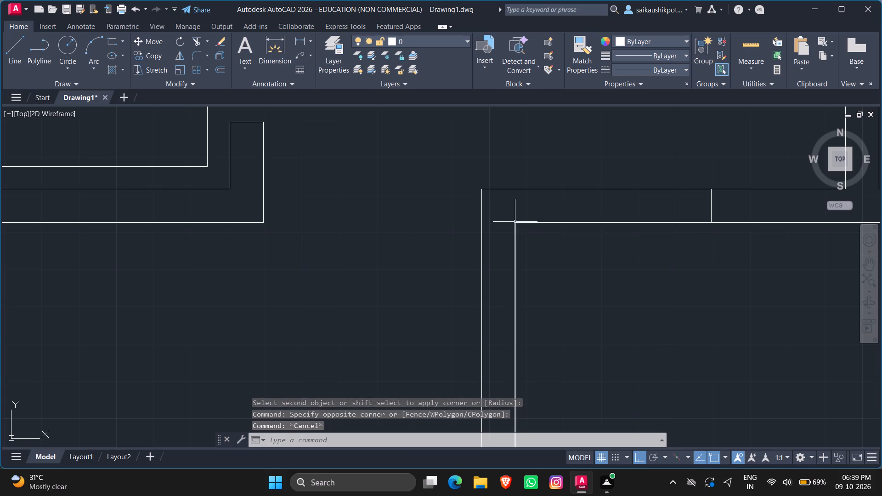
click(515, 222)
key(Escape)
click(525, 222)
click(515, 223)
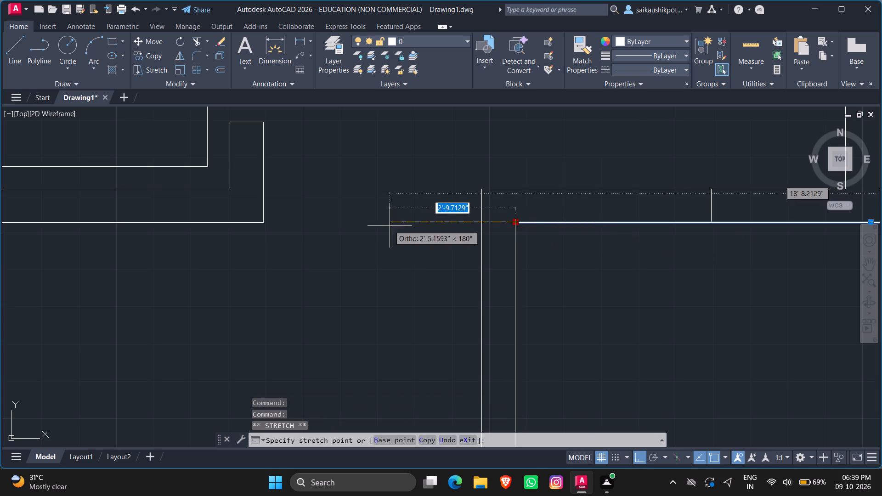
click(261, 218)
key(Escape)
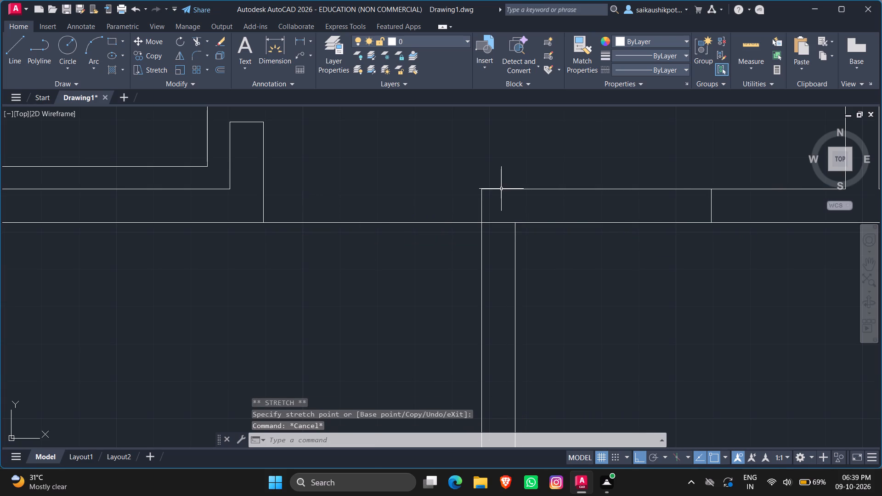
Stretch the upper horizontal wall line from the right wall's corner left to the opposite wall stub.
click(501, 189)
click(483, 188)
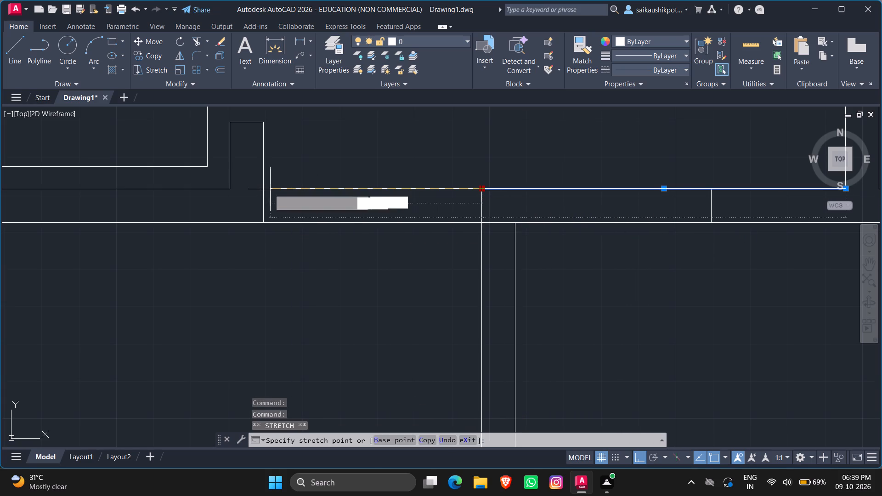
click(266, 189)
key(Escape)
key(Escape)
key(Escape)
key(Escape)
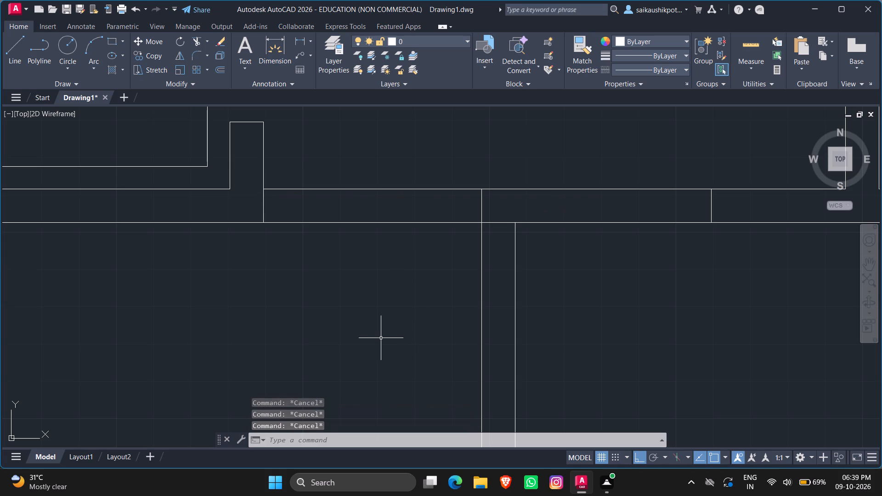
Measure the wall segments around the junction of the right wall and the horizontal wall.
click(748, 39)
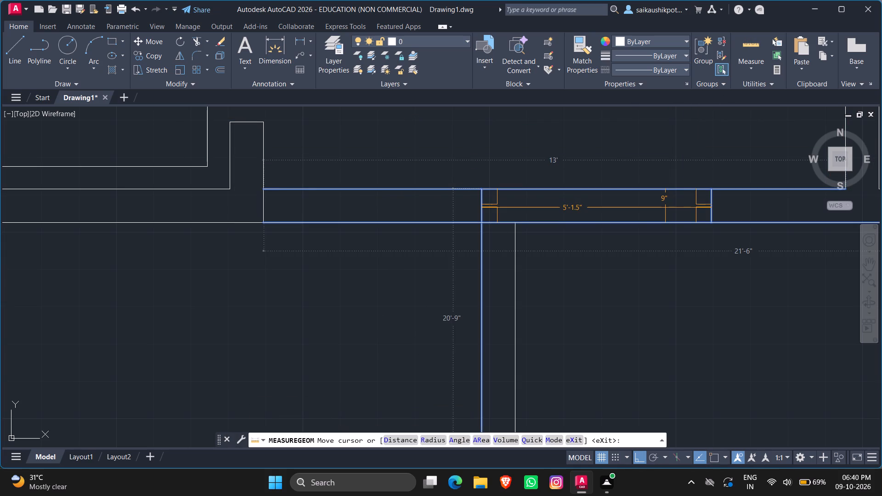
key(Escape)
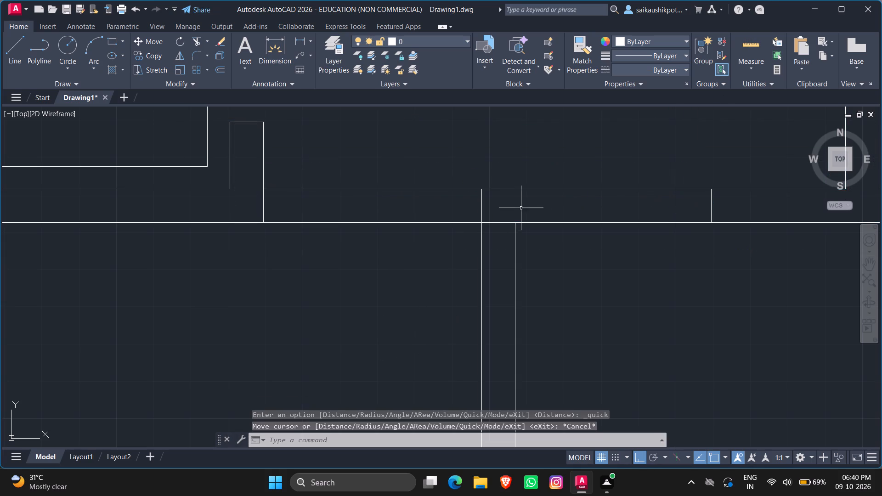
Stretch the right wall's outer vertical line up to the upper horizontal wall line.
click(516, 237)
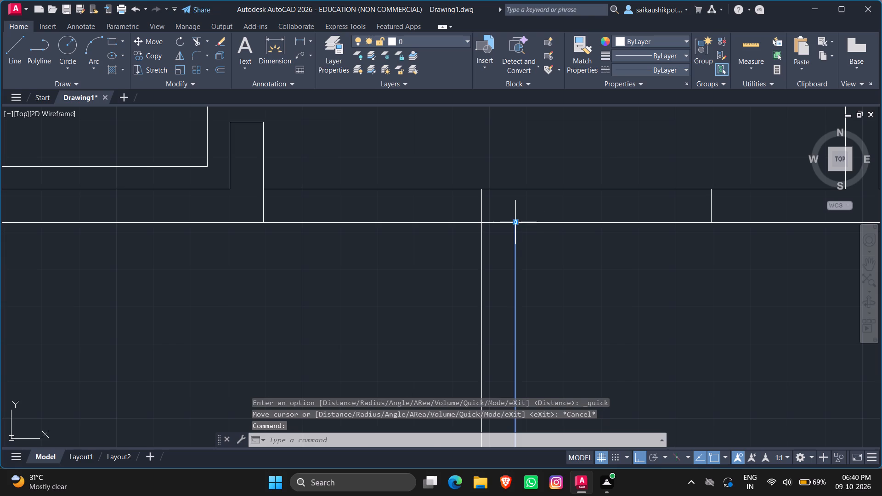
click(516, 220)
click(514, 189)
key(Escape)
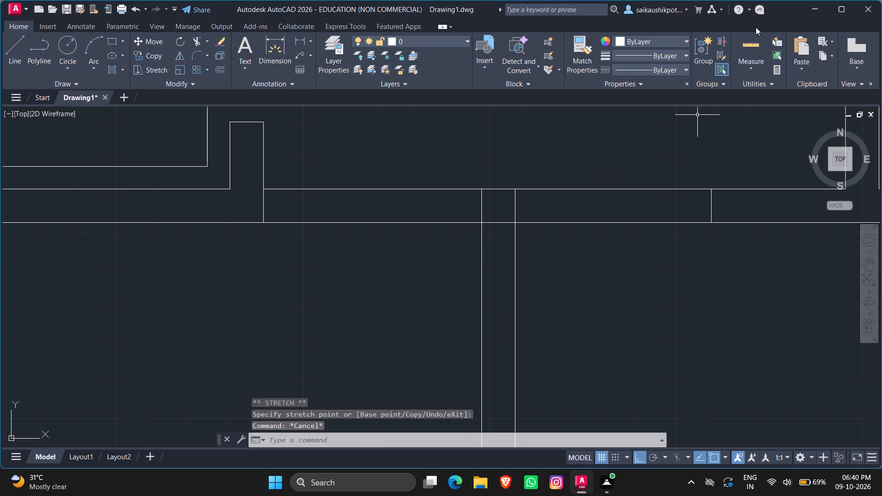
Quick-measure the distances around the right wall's junction, the passage above it and the horizontal wall strip.
click(752, 42)
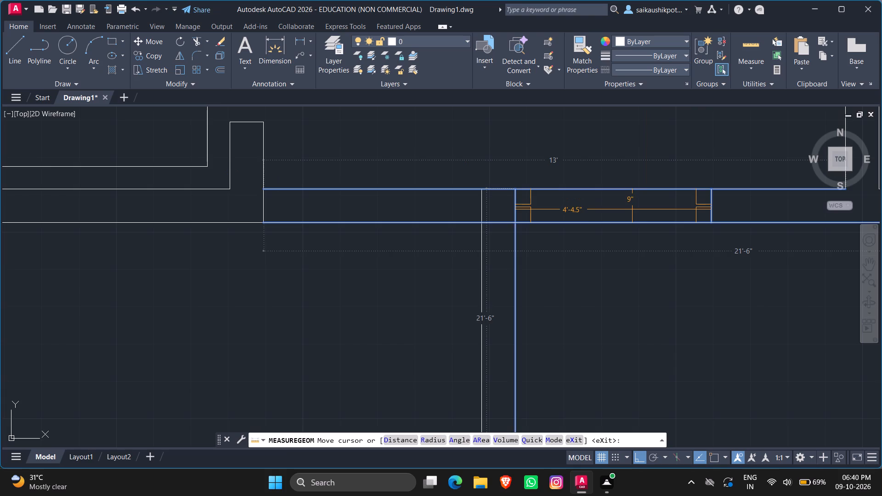
scroll(629, 228, down, 3)
scroll(638, 282, down, 1)
scroll(637, 255, up, 1)
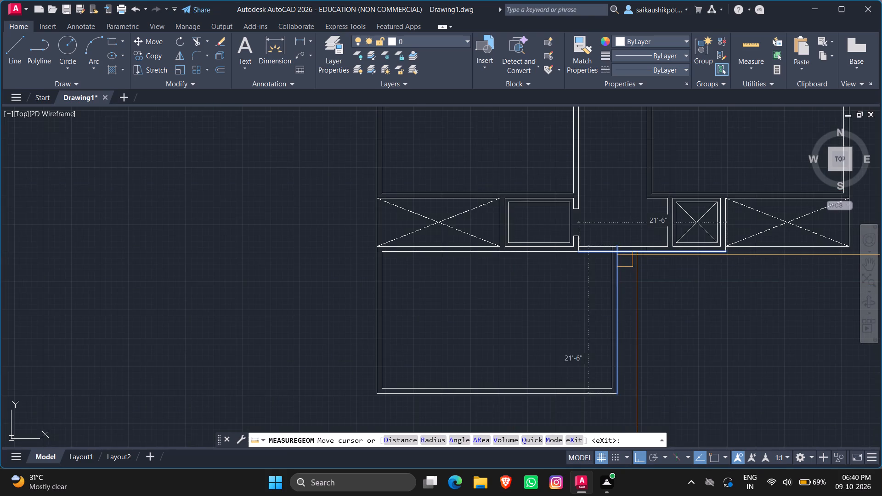
scroll(637, 255, up, 2)
scroll(635, 275, down, 2)
scroll(639, 254, up, 2)
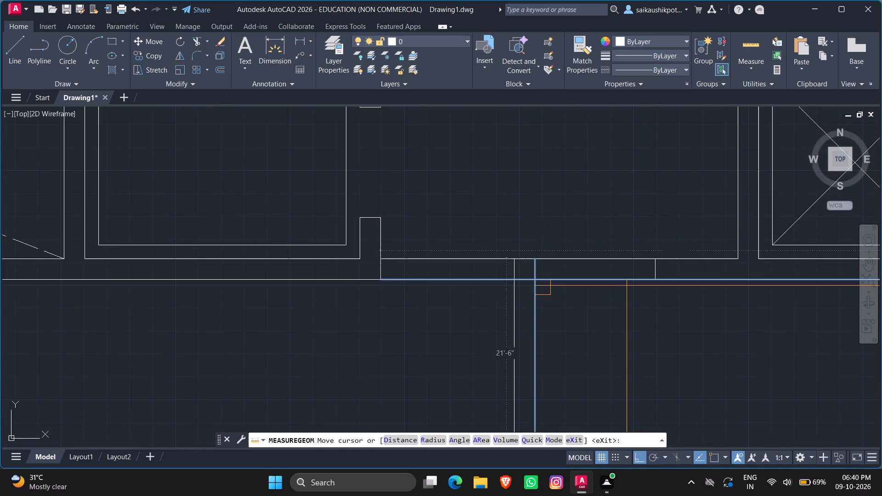
key(Escape)
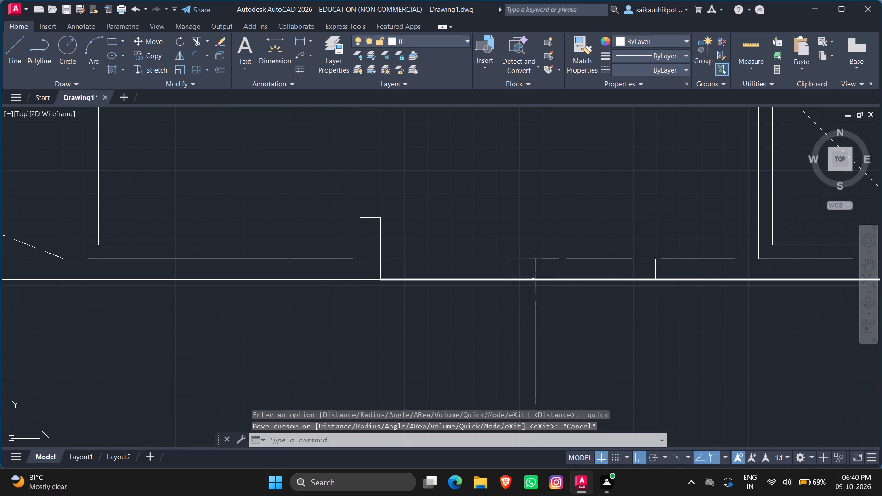
click(763, 44)
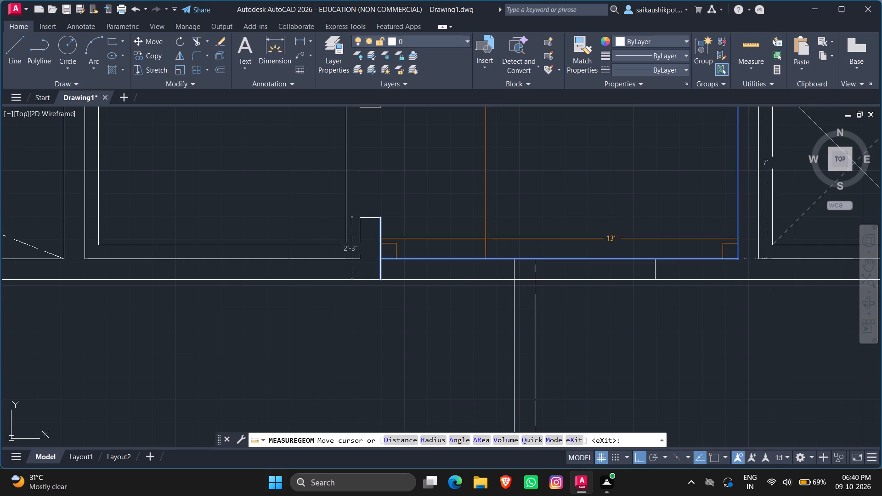
key(Escape)
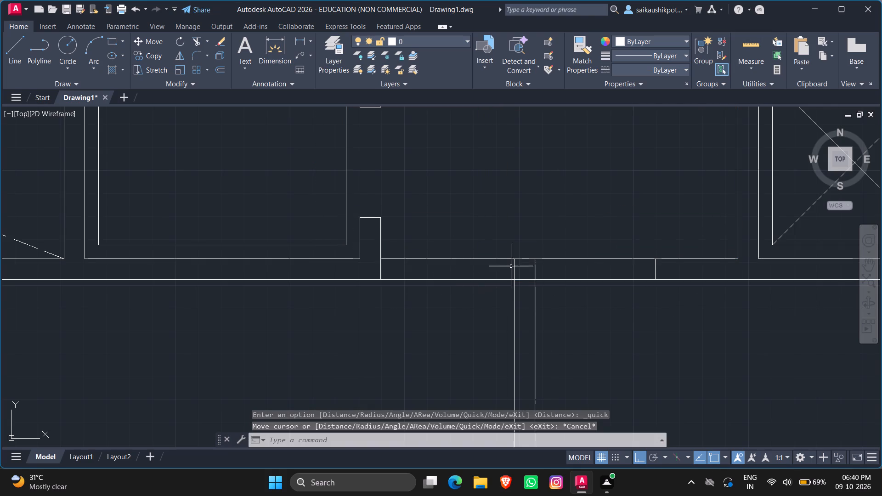
click(752, 37)
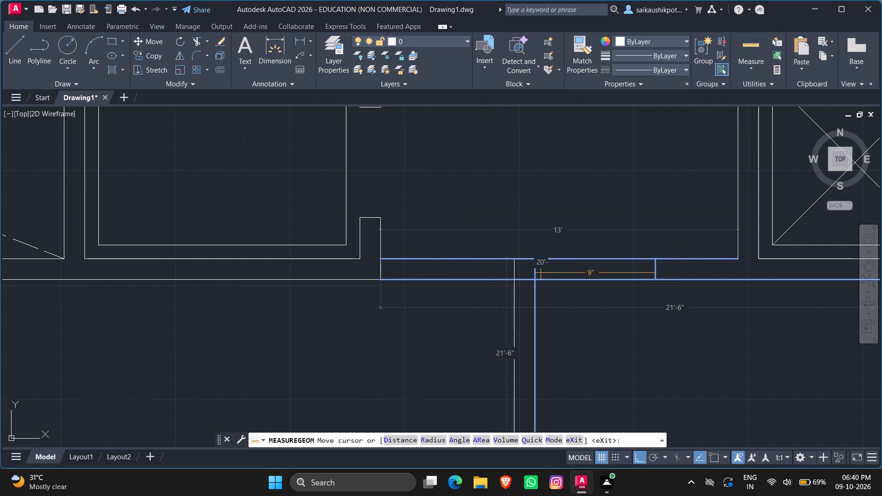
key(Escape)
key(Escape)
key(Escape)
key(Escape)
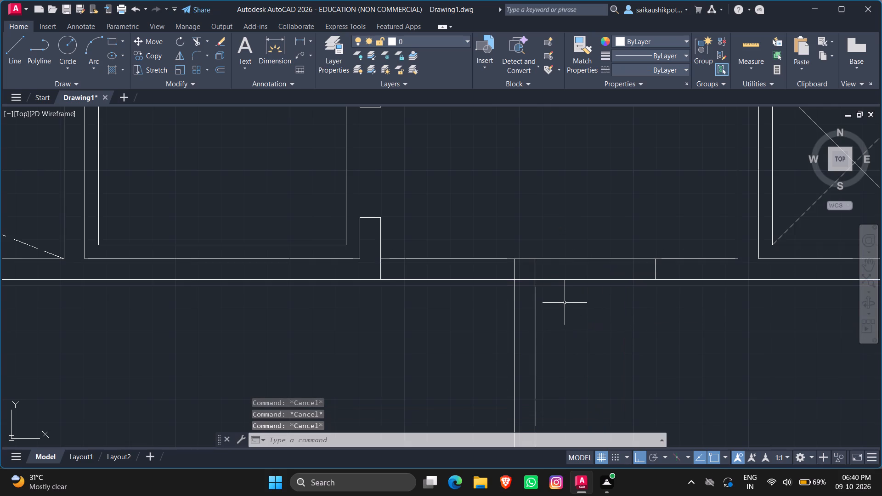
key(Escape)
key(Escape)
Trim the horizontal wall lines on both sides of the right wall to open two passages, plus the lower line crossing inside the wall.
text(TR)
key(Return)
key(Return)
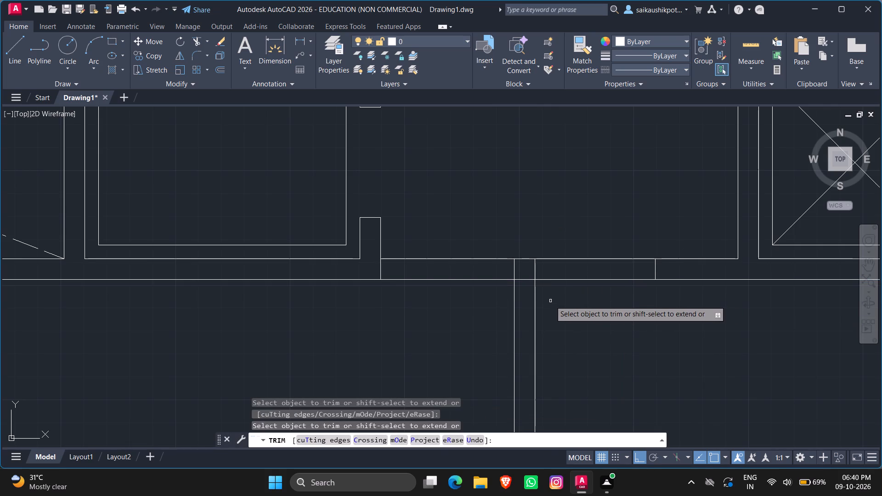
drag(459, 297, 457, 290)
click(459, 231)
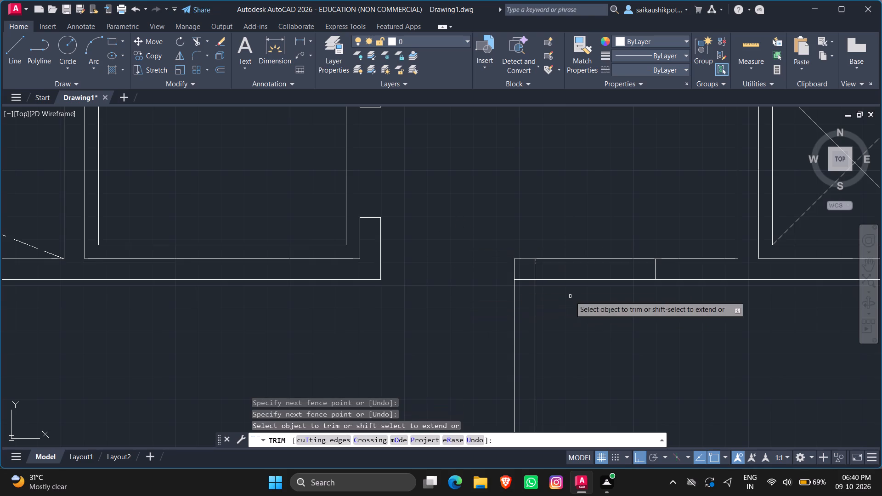
drag(570, 296, 571, 282)
click(573, 221)
click(527, 279)
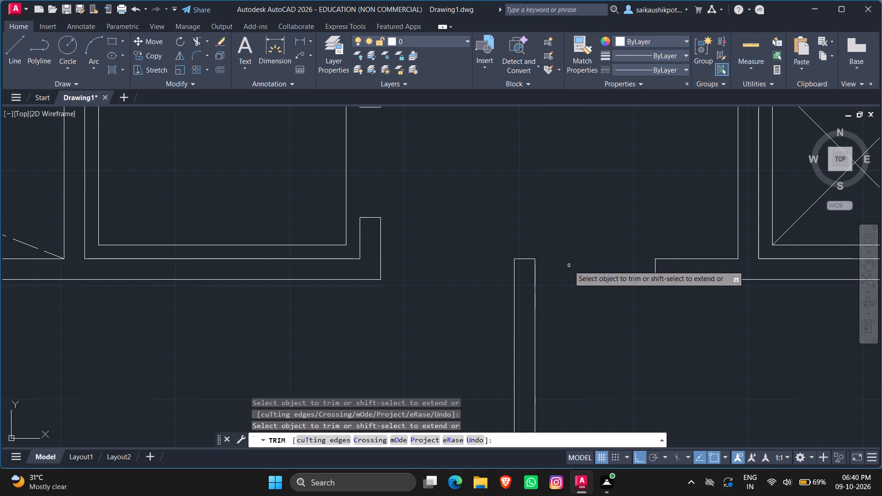
key(Escape)
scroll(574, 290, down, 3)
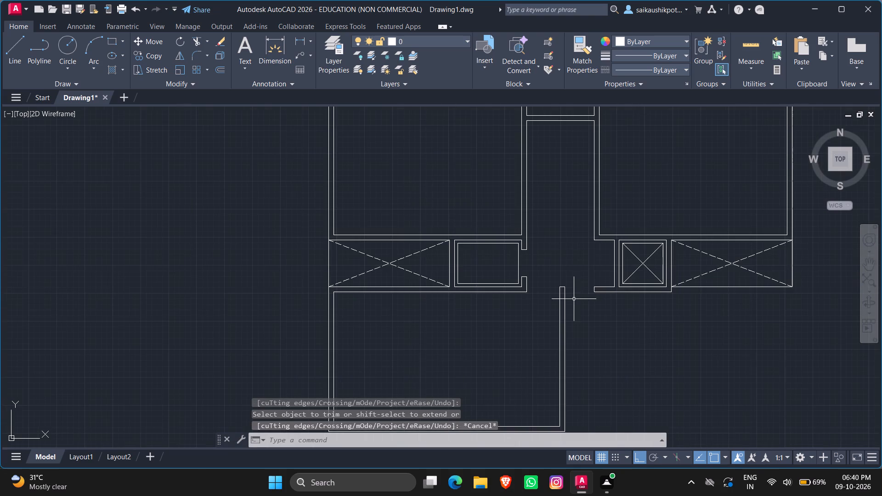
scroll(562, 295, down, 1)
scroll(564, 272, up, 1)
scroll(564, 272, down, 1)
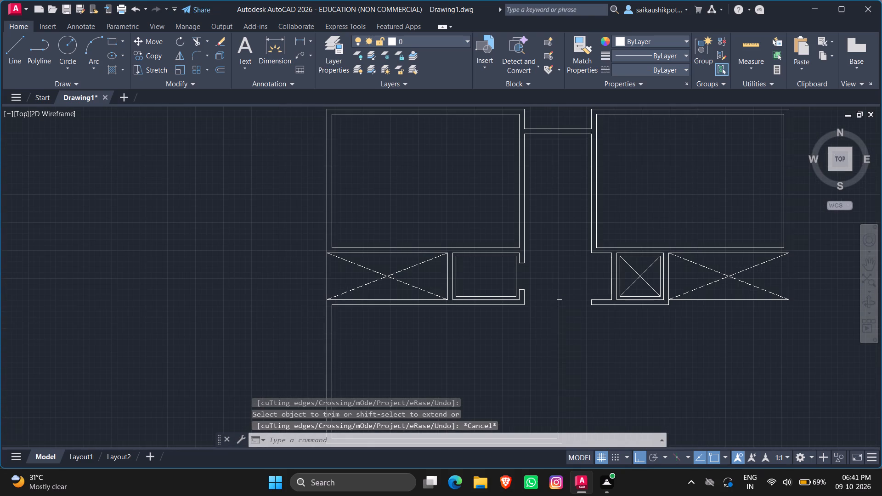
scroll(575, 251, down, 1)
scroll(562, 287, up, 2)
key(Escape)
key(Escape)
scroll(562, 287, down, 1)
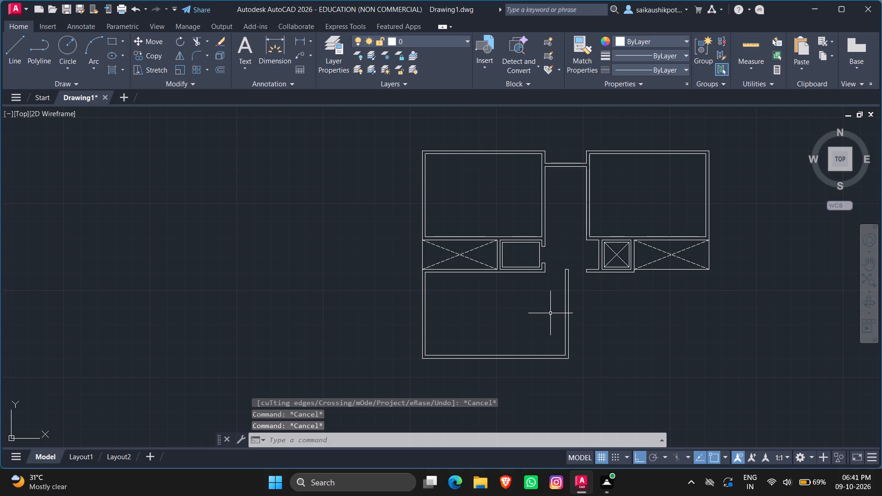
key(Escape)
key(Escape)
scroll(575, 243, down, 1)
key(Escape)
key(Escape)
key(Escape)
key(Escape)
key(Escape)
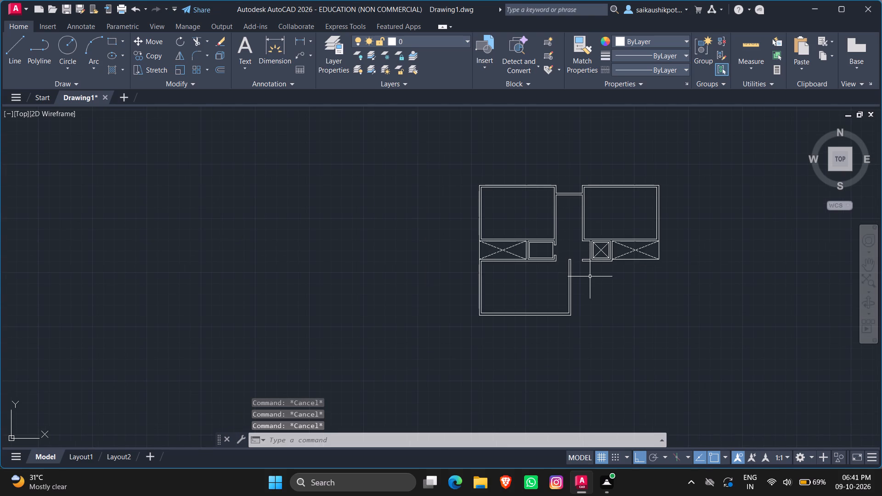
Quick-measure the inside width and height of the upper-left room.
scroll(565, 277, up, 3)
scroll(566, 265, down, 4)
scroll(501, 193, up, 2)
scroll(557, 254, up, 1)
scroll(588, 296, up, 1)
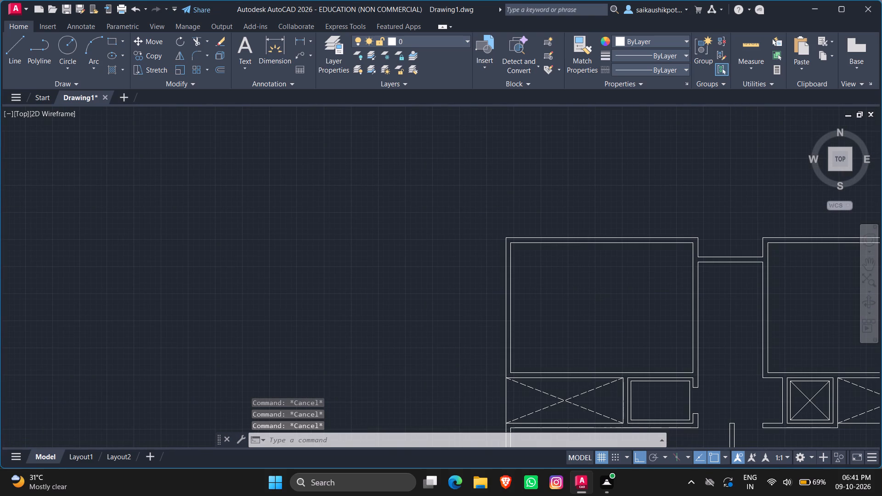
key(Escape)
key(Escape)
key(Escape)
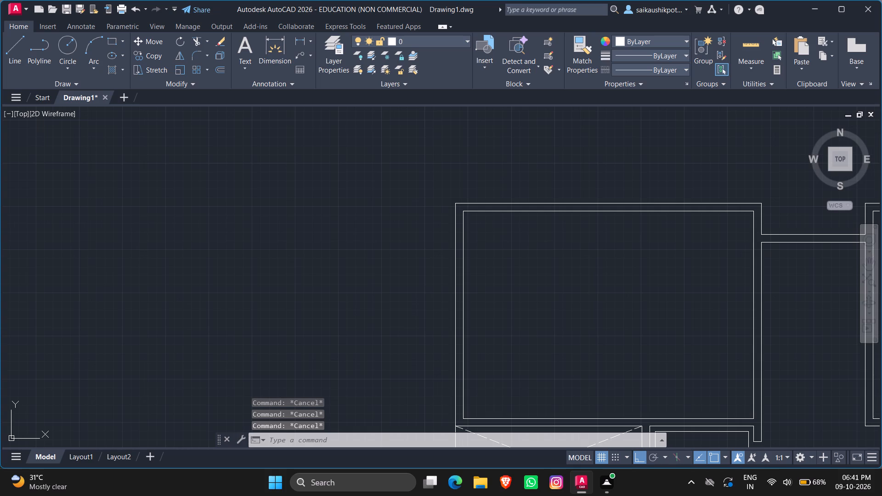
click(746, 45)
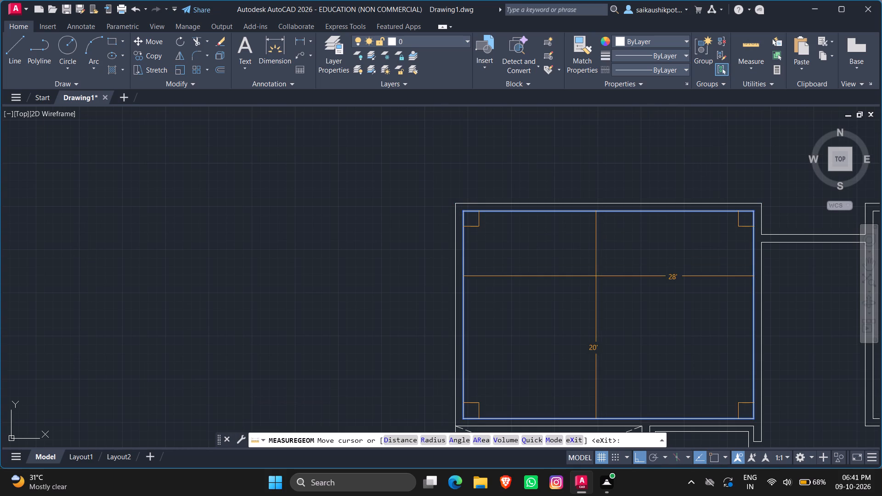
key(Escape)
key(Escape)
key(Escape)
key(Escape)
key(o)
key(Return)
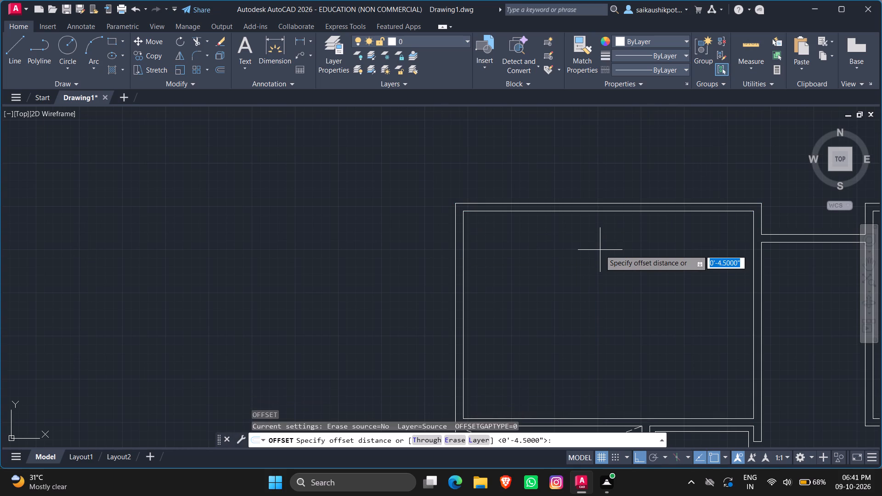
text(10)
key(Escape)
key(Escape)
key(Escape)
Offset the upper-left room's inner left wall line 12' to the right and its inner top wall line 12' down.
key(o)
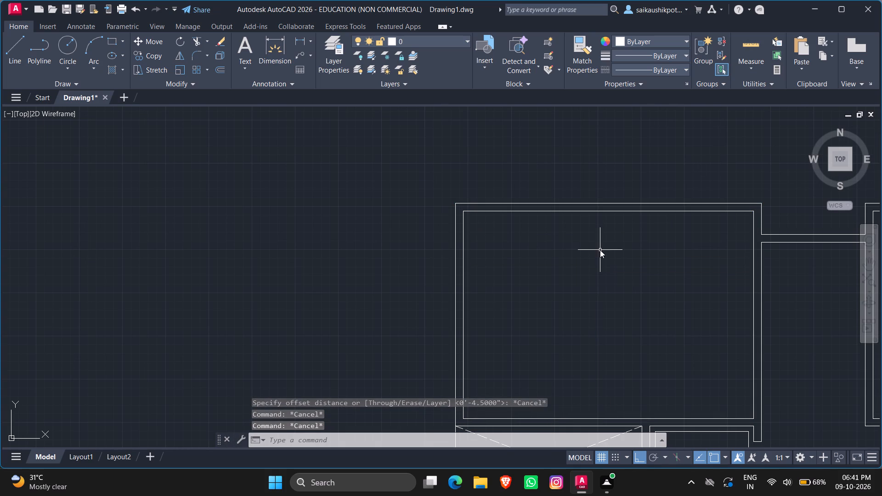
key(Return)
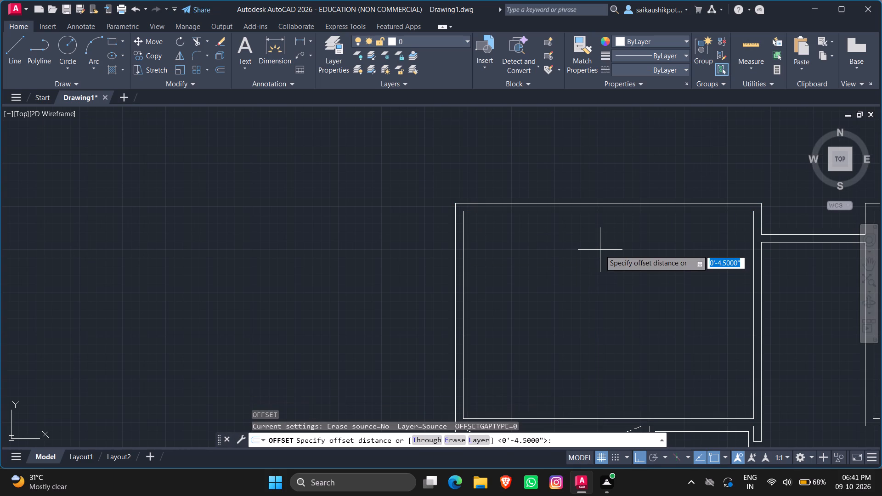
text(12')
key(Return)
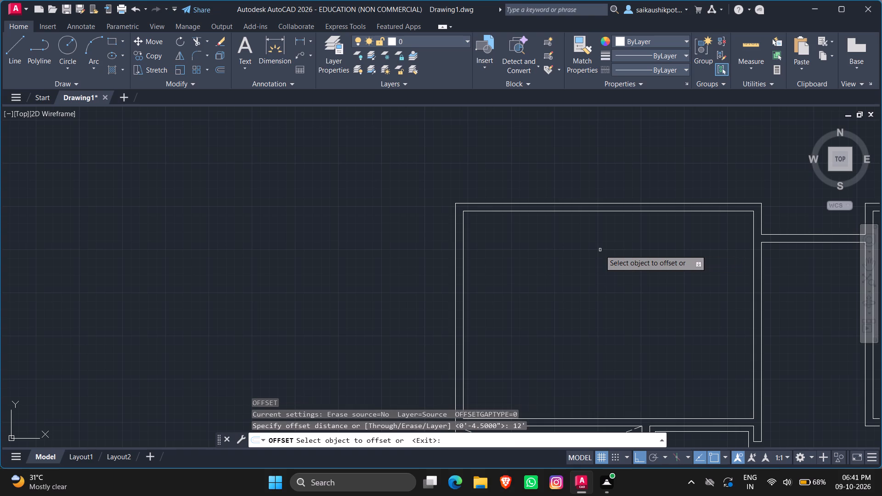
click(462, 244)
click(543, 269)
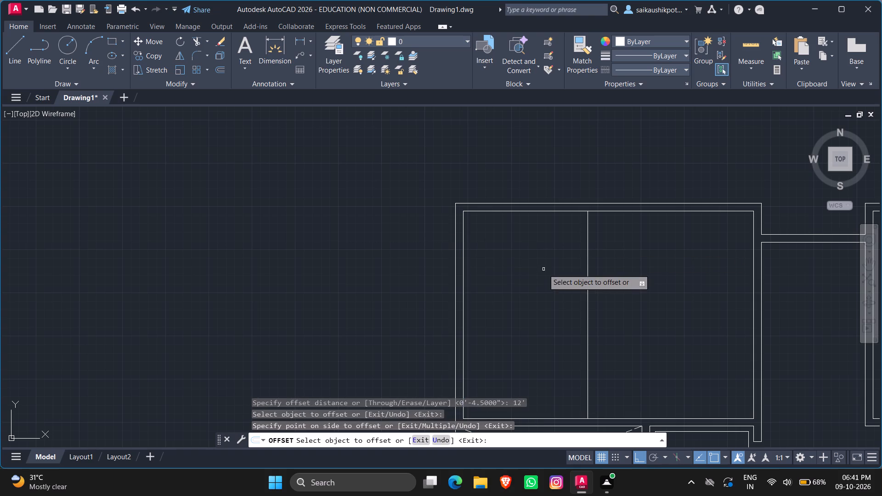
click(539, 212)
click(547, 265)
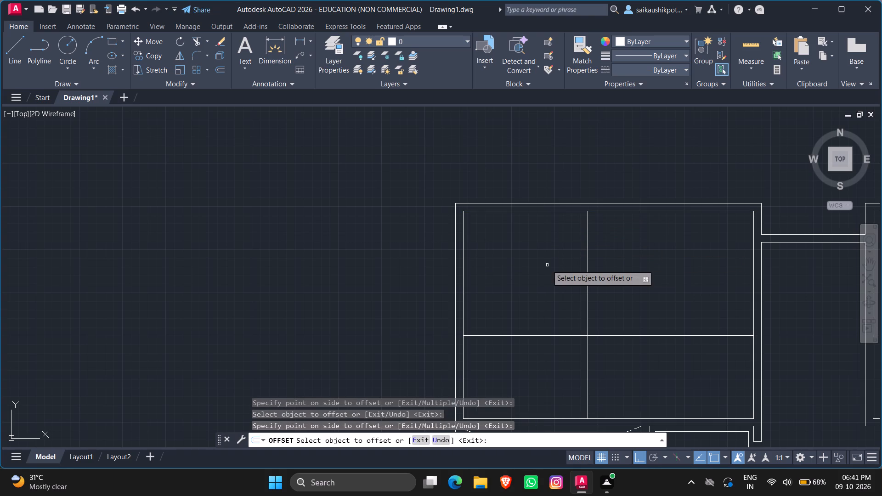
Quick-measure the lower-left compartment formed by the two dividing lines in the upper-left room.
click(748, 54)
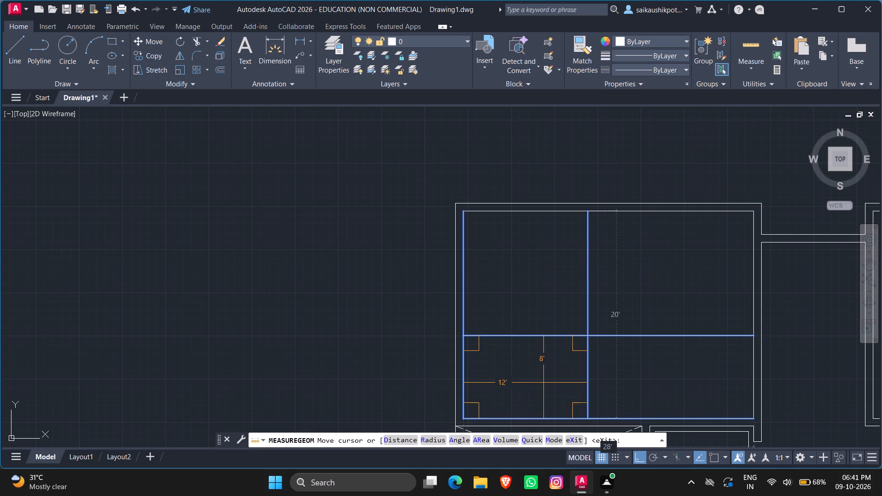
key(Escape)
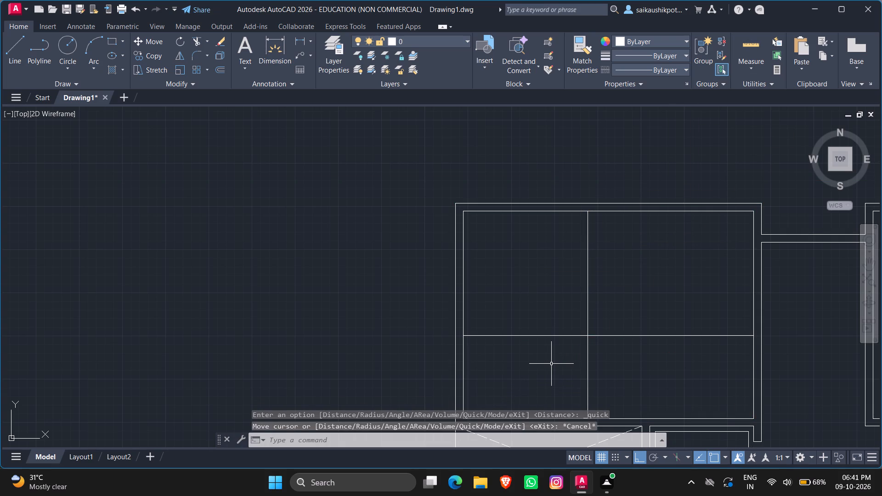
key(Escape)
key(Escape)
key(Escape)
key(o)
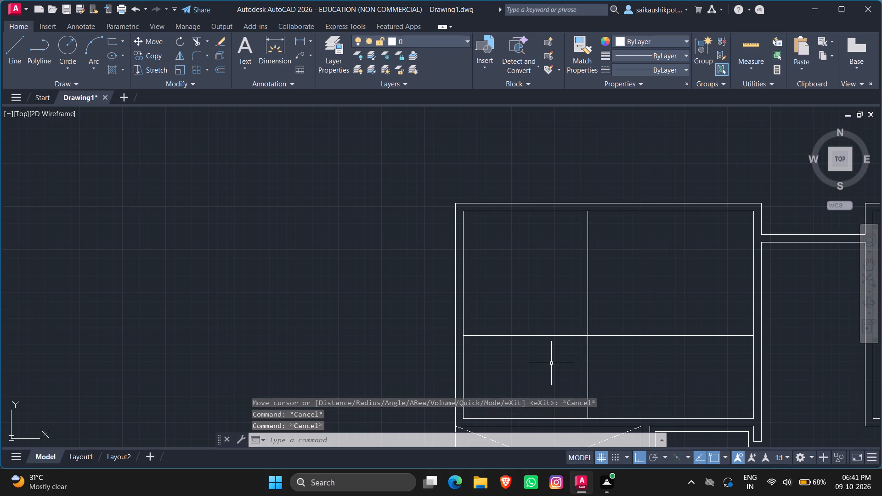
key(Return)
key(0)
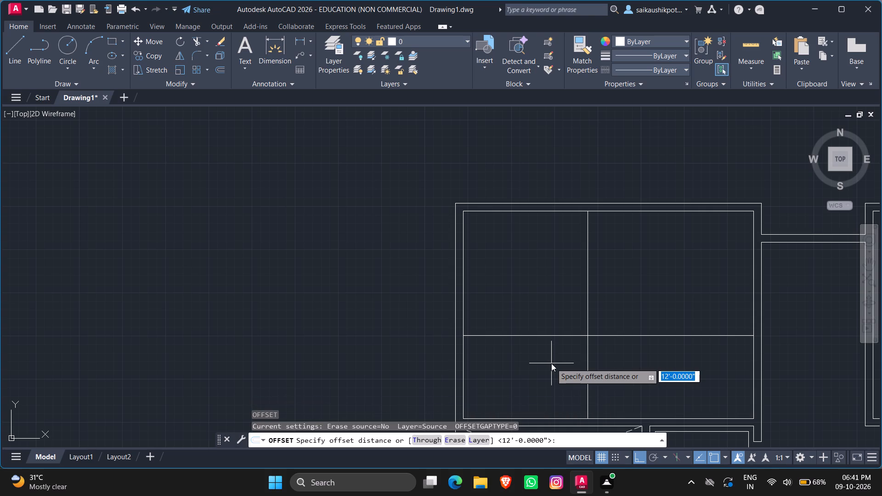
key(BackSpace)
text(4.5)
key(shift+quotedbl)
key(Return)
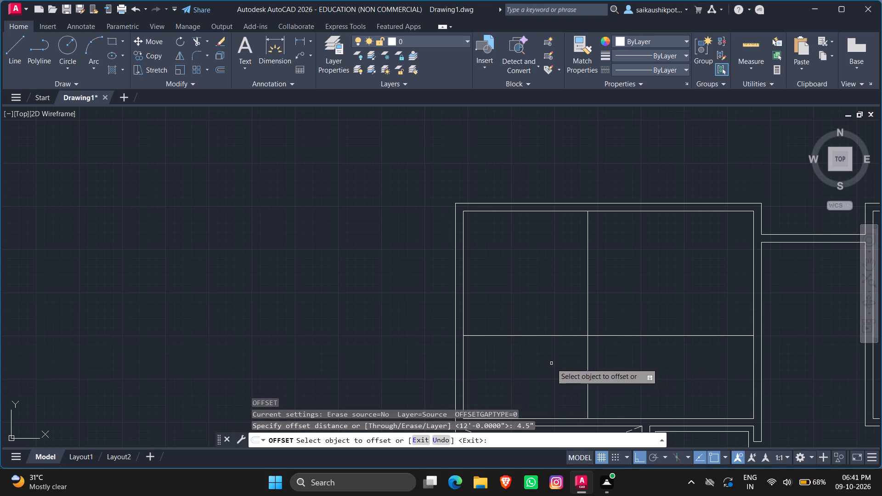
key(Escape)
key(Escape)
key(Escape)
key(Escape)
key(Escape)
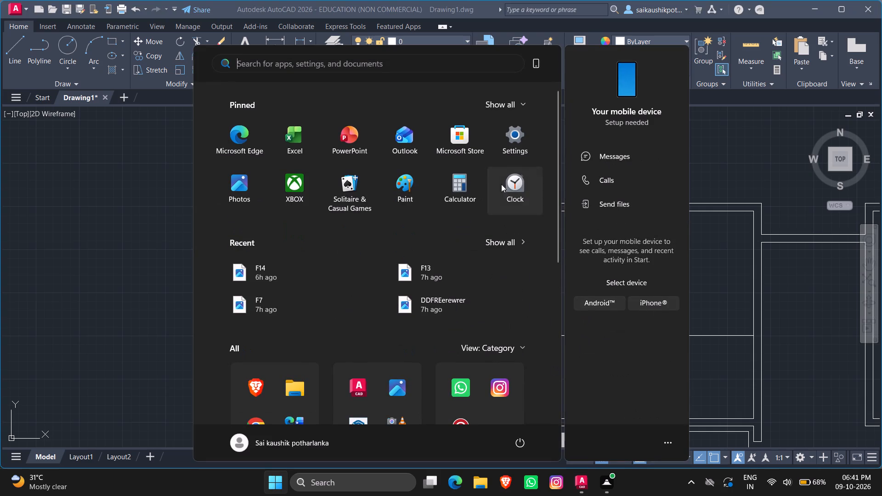
Open Calculator and divide 4.5 by 2 to get half the partition thickness, then return to the drawing.
click(463, 196)
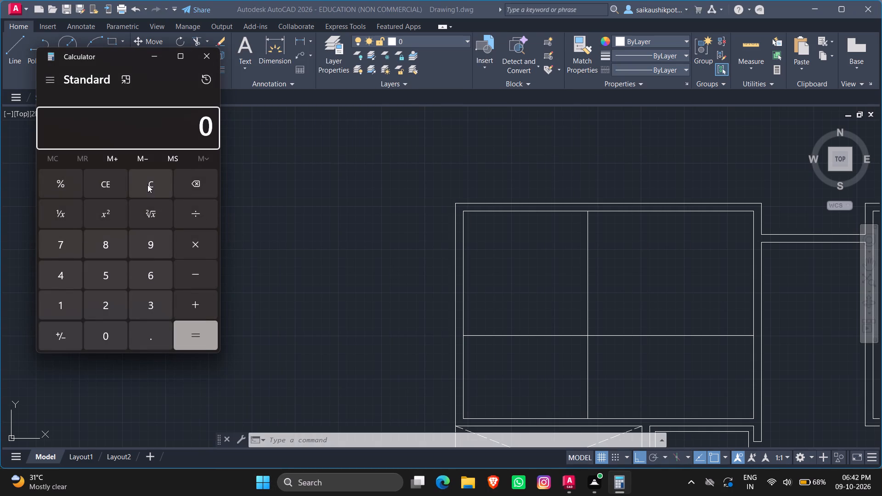
text(40.5)
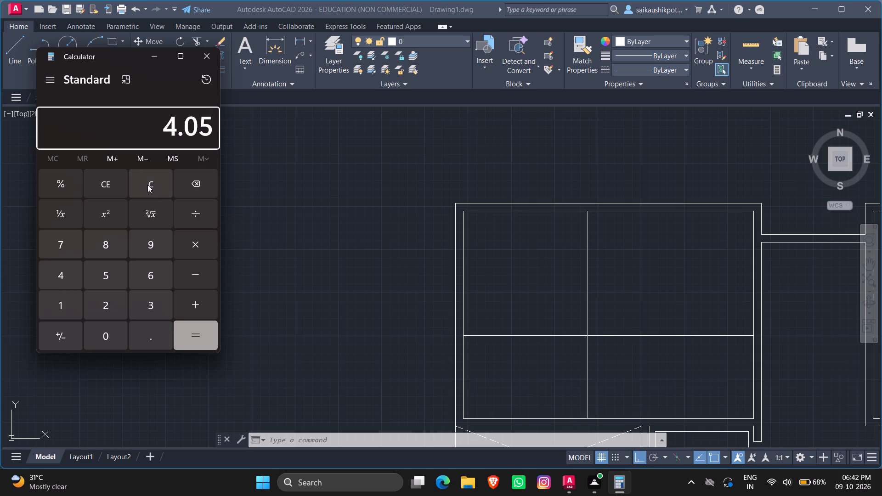
key(BackSpace)
key(BackSpace)
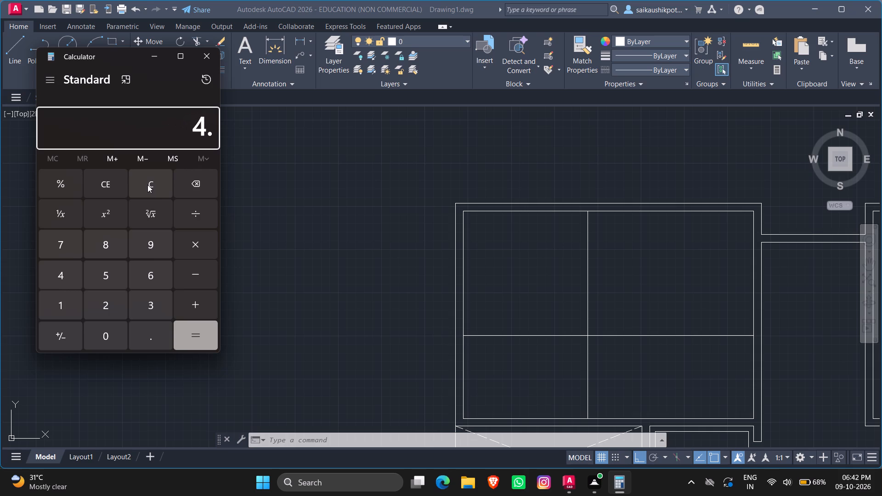
key(5)
text(/2)
key(Return)
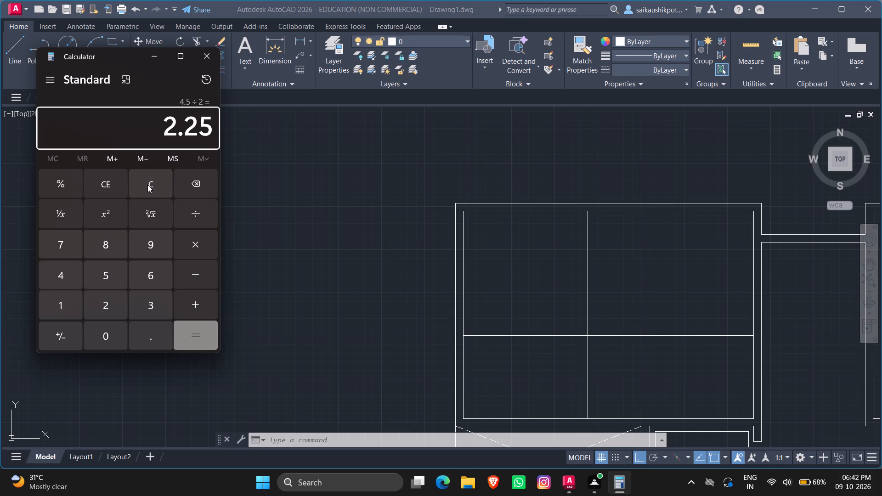
click(204, 58)
key(Escape)
key(Escape)
key(Escape)
key(Escape)
key(Escape)
key(Escape)
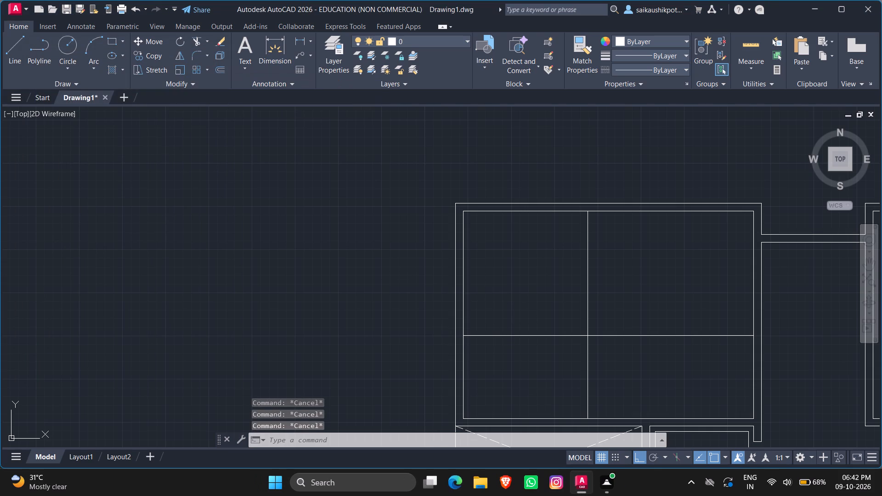
Offset the upper-left room's horizontal dividing line 2.25" both upward and downward.
key(o)
key(Return)
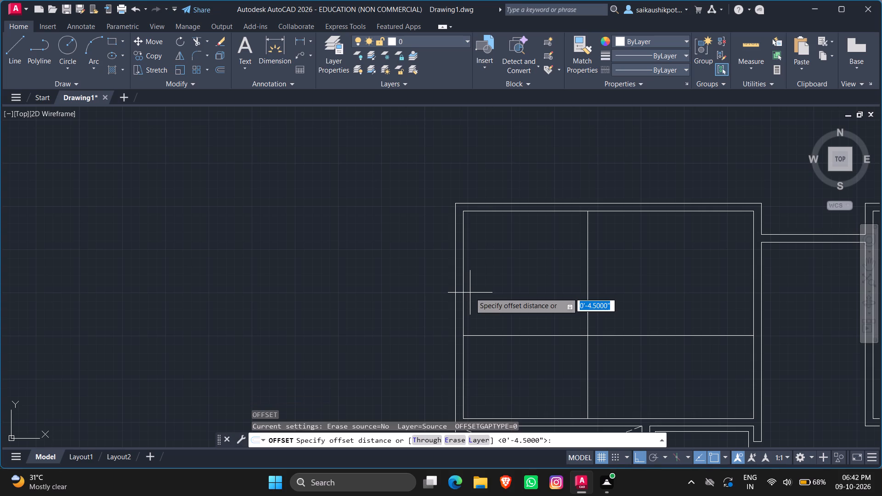
text(2.25)
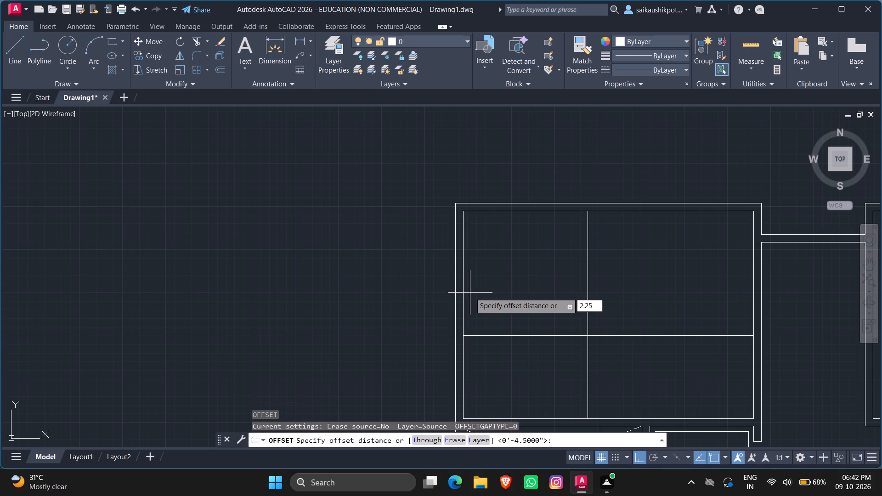
key(shift+quotedbl)
key(Return)
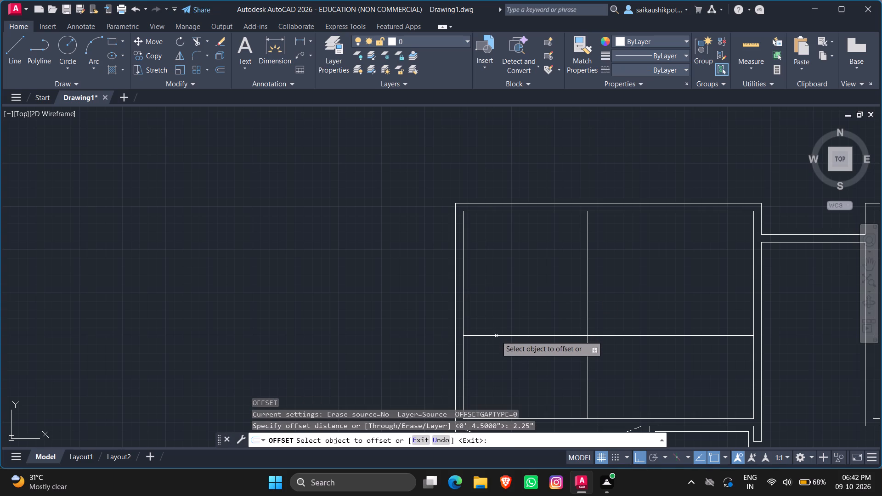
click(491, 334)
click(491, 322)
scroll(492, 333, up, 2)
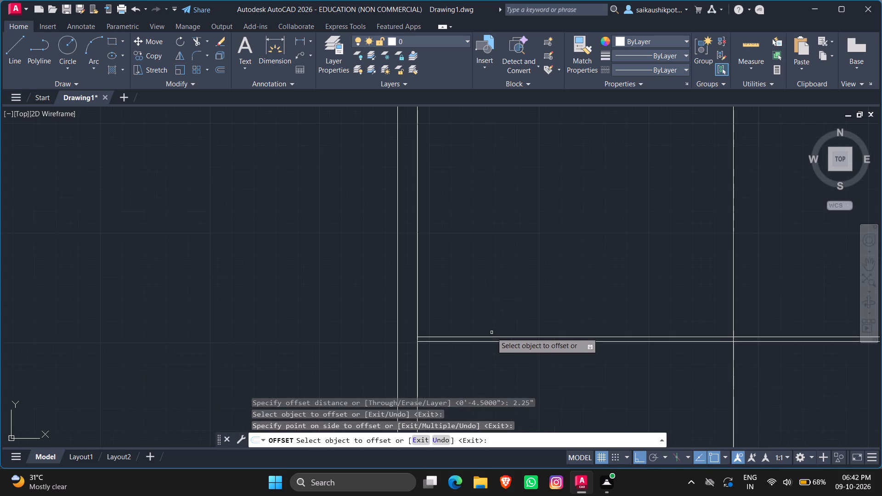
click(469, 342)
click(476, 366)
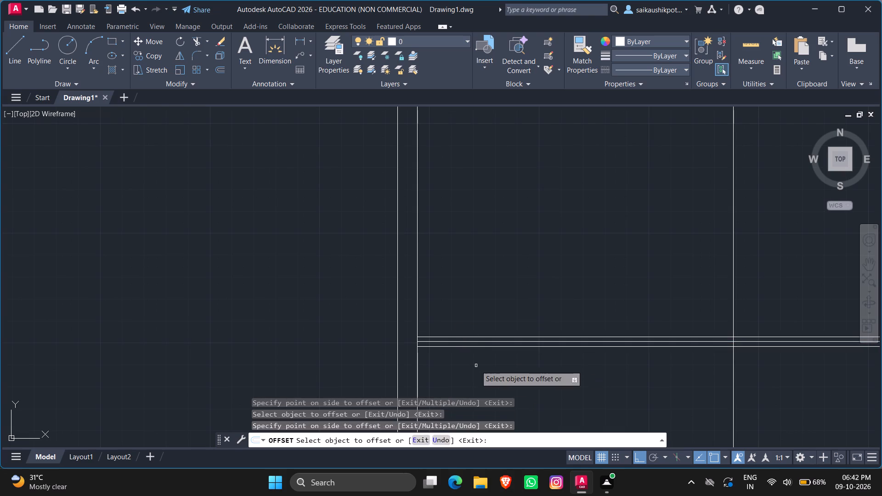
key(Escape)
key(Escape)
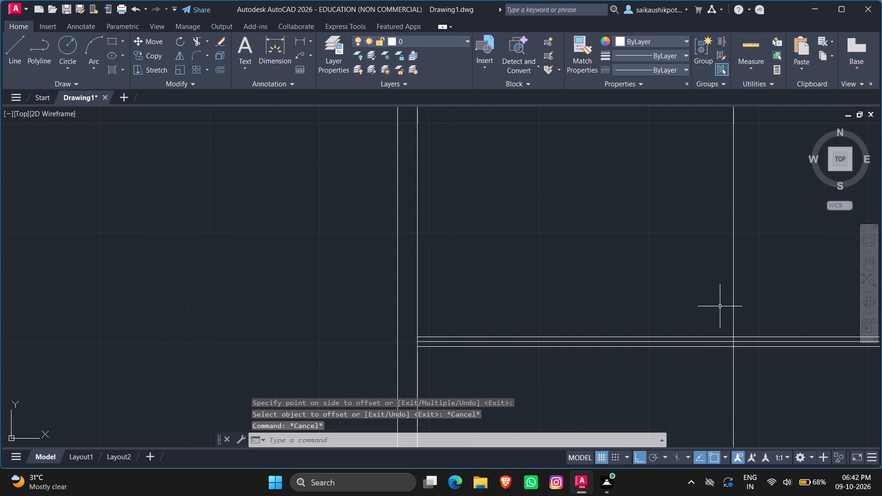
Offset the upper-left room's vertical dividing line 2.25" to both its left and right sides.
key(space)
key(space)
click(735, 300)
click(696, 304)
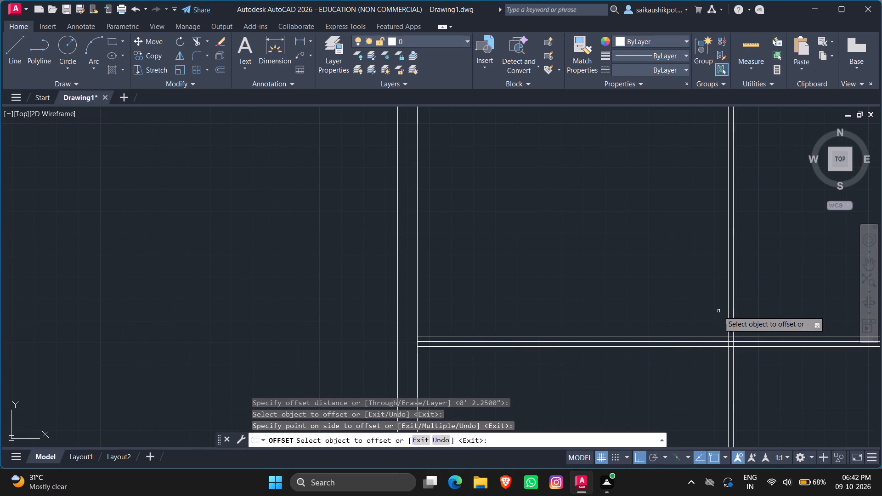
click(733, 313)
click(768, 316)
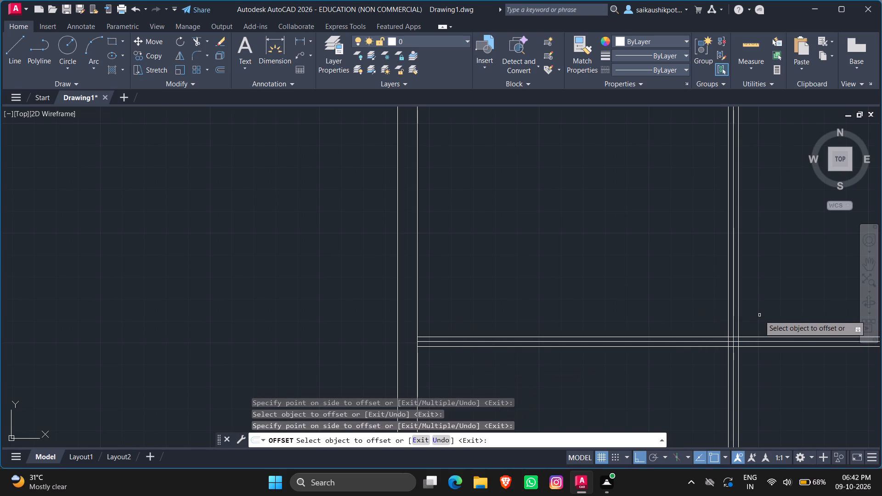
Trim the three vertical dividing lines off below the horizontal partition in the upper-left room.
scroll(743, 298, down, 2)
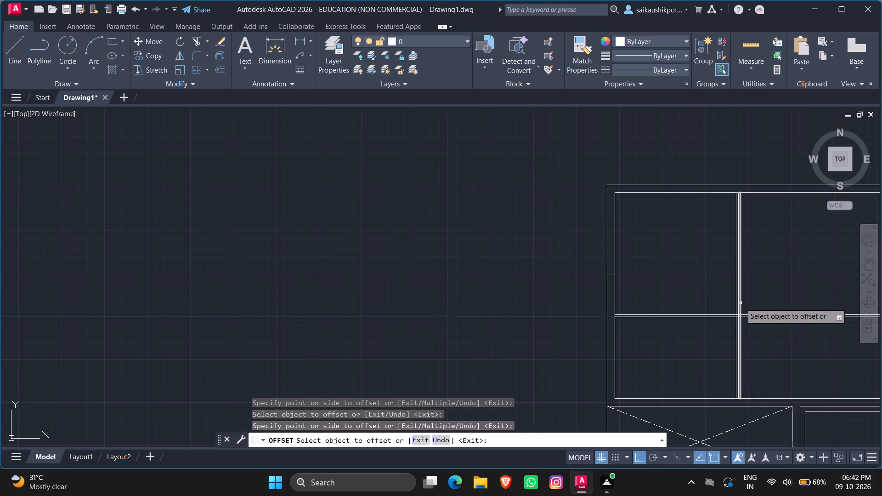
scroll(696, 323, down, 1)
key(Escape)
text(TR)
key(Return)
key(Return)
scroll(734, 338, up, 2)
click(727, 323)
click(664, 333)
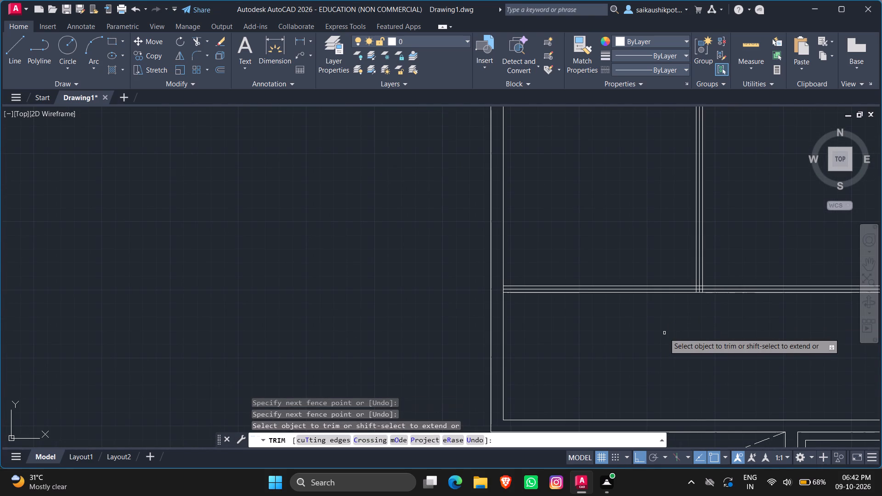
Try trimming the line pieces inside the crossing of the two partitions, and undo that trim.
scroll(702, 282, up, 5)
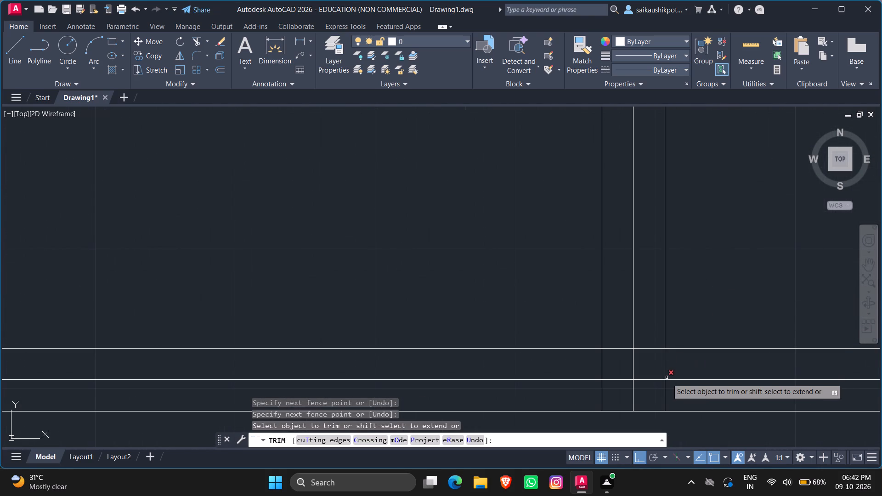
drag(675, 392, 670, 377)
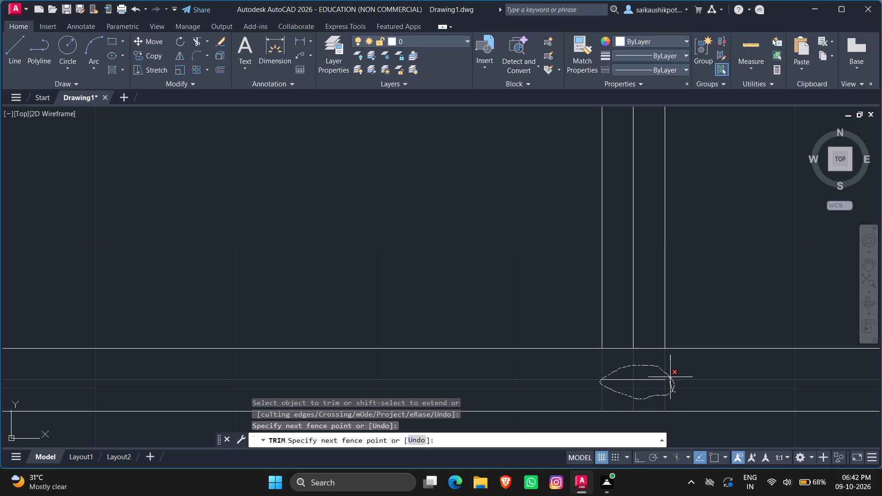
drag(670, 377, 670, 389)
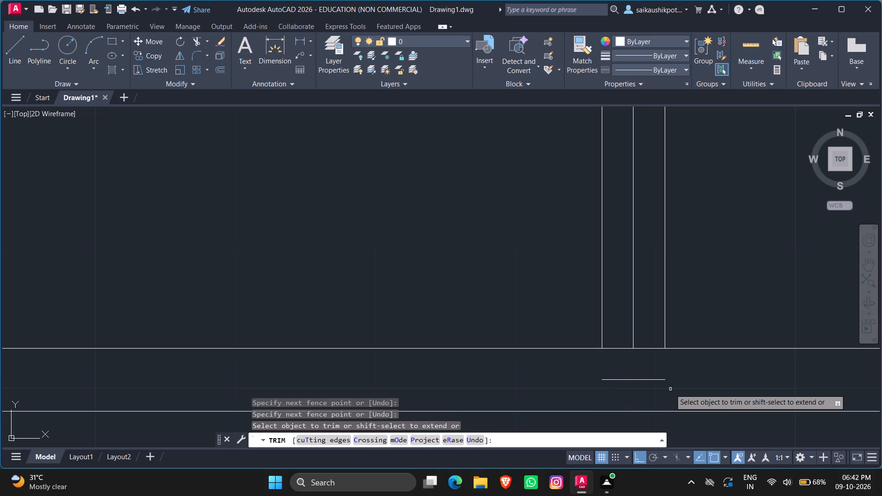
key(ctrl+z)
Trim the three horizontal dividing lines off to the right of the vertical partition.
scroll(697, 285, up, 2)
scroll(705, 293, down, 1)
scroll(708, 322, up, 1)
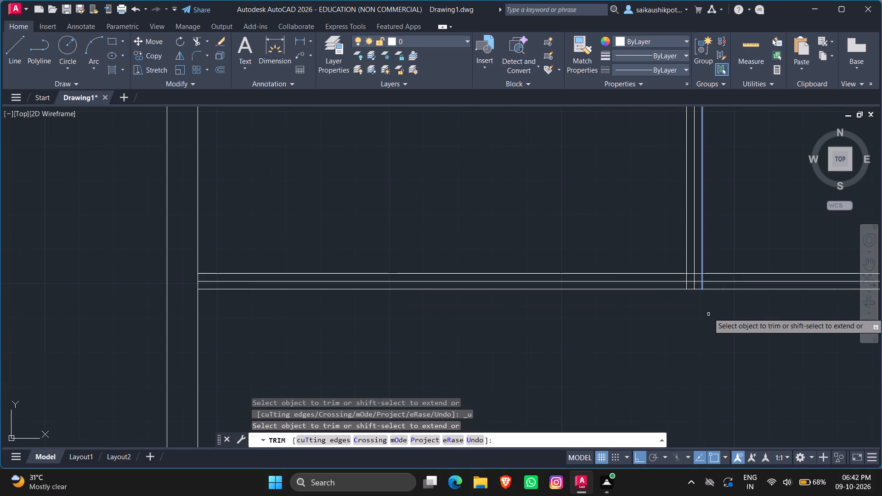
scroll(702, 285, up, 3)
drag(715, 220, 720, 241)
click(724, 367)
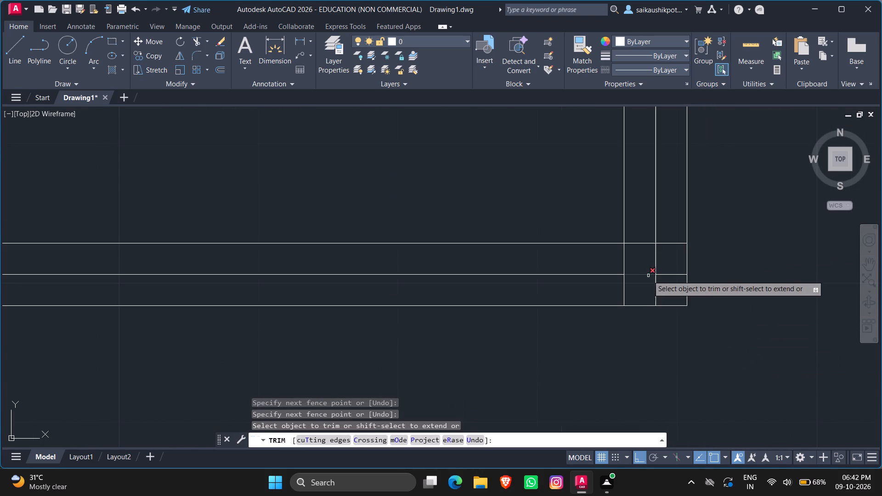
Trim away the centre lines of both partitions, leaving only their two outer faces.
scroll(658, 287, up, 3)
drag(671, 255, 679, 208)
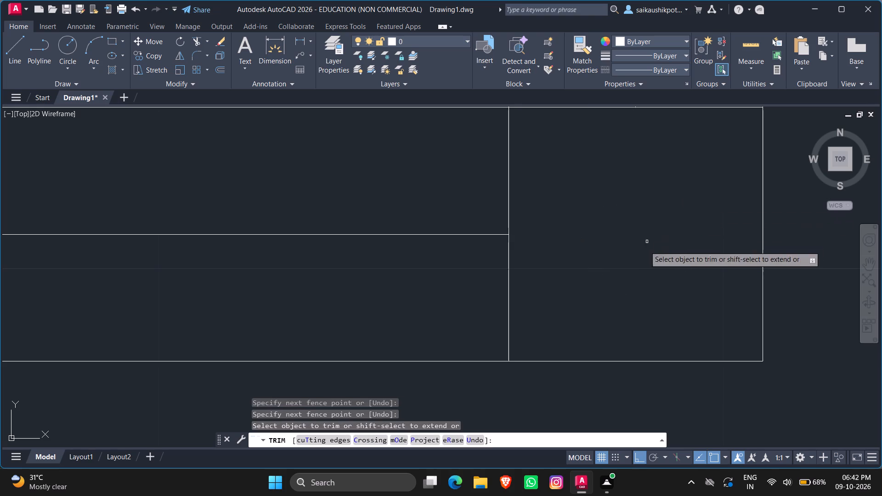
scroll(639, 262, down, 2)
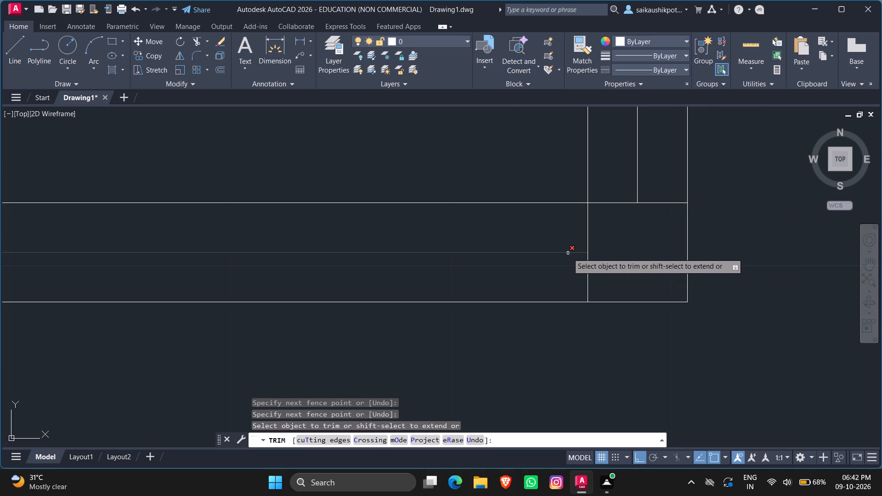
scroll(621, 305, down, 2)
scroll(613, 349, down, 1)
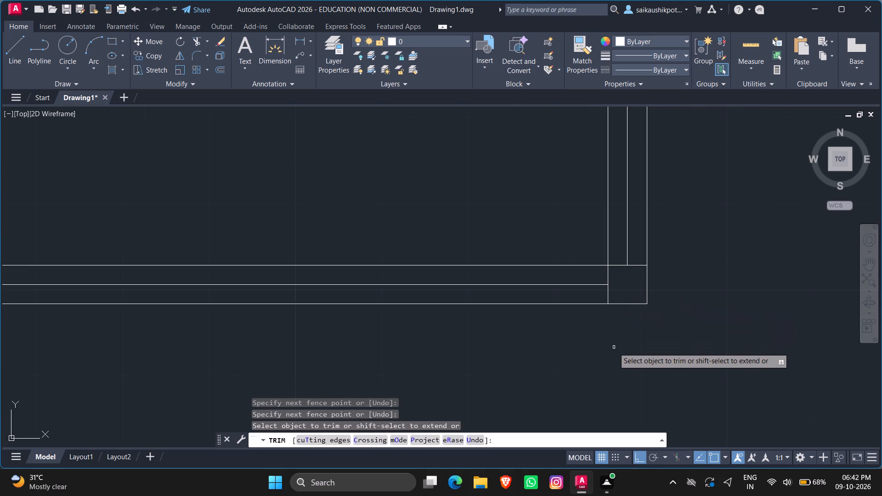
scroll(613, 349, down, 1)
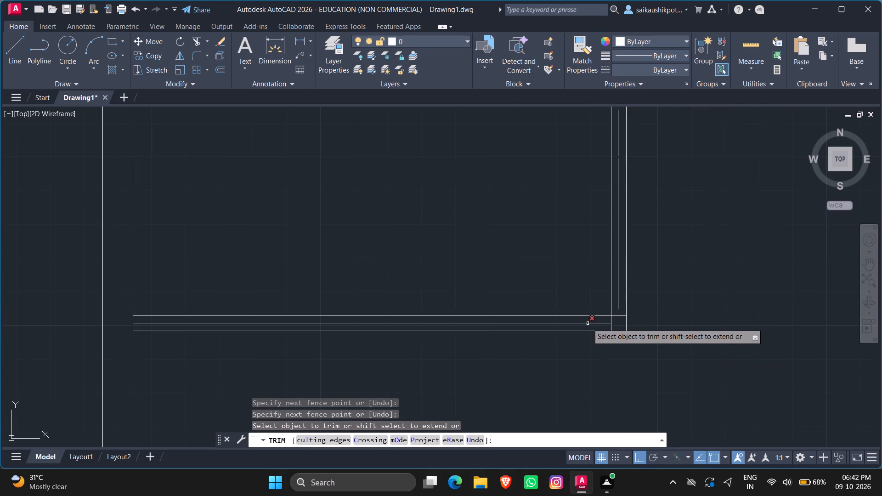
click(588, 323)
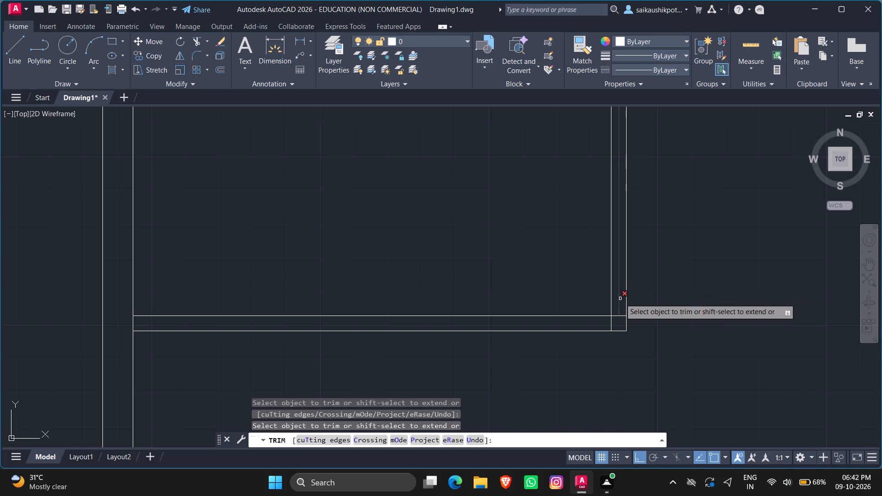
click(620, 299)
Trim the inner face lines that cross the partition corner so the two partitions join cleanly.
click(617, 319)
click(617, 315)
click(617, 321)
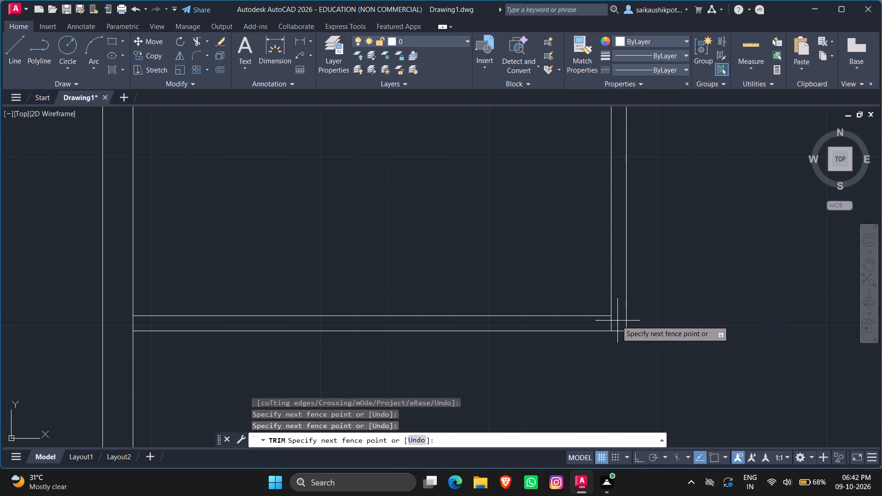
click(611, 323)
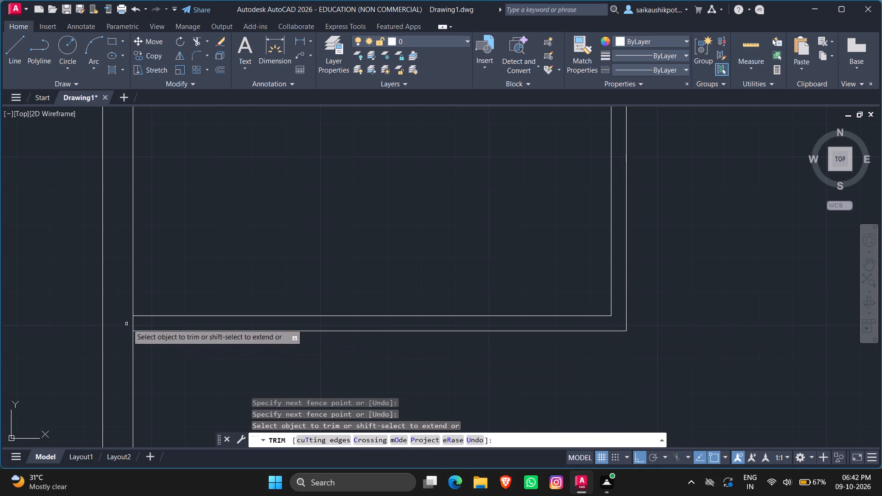
Trim the room's left and top inner wall lines across the partition thickness where the partitions meet them.
click(132, 324)
scroll(273, 367, up, 1)
scroll(398, 382, down, 1)
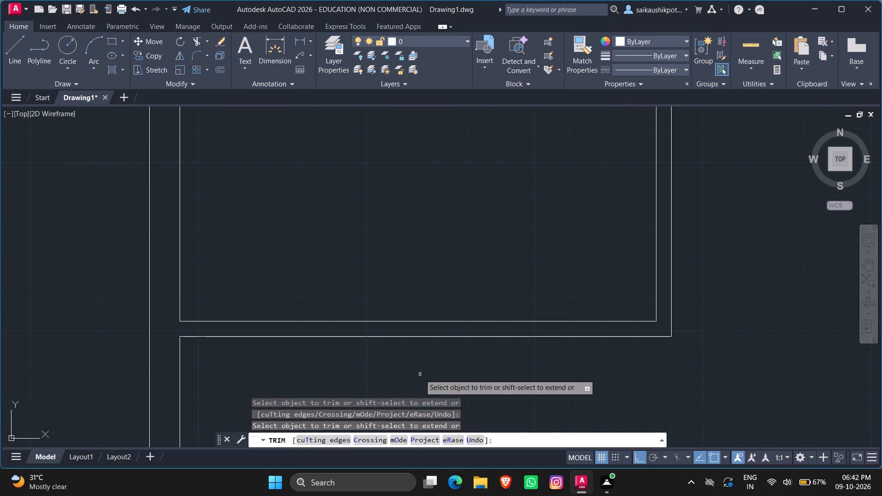
scroll(446, 360, down, 3)
scroll(524, 218, up, 4)
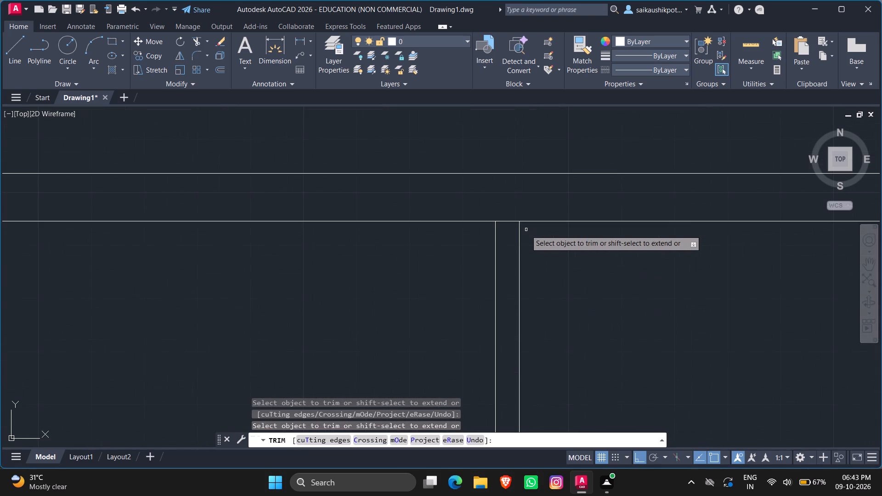
click(508, 221)
scroll(544, 211, down, 4)
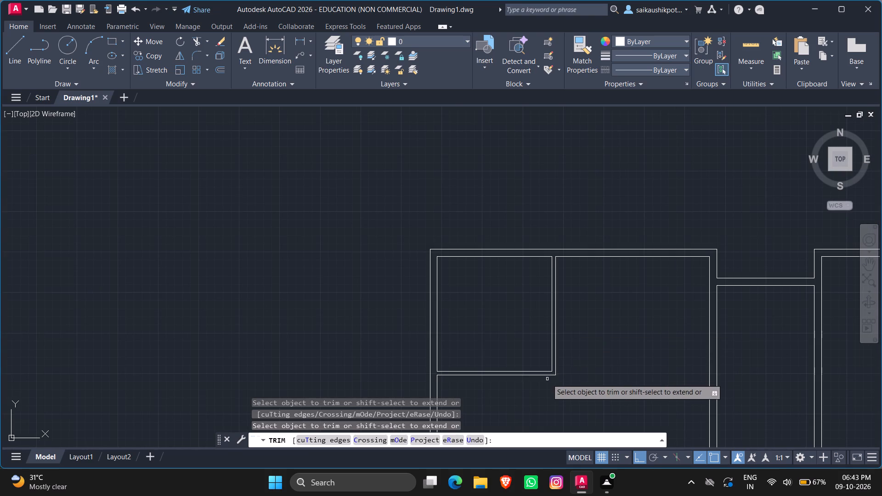
key(Escape)
key(Escape)
scroll(602, 321, down, 2)
key(Escape)
Offset the left inner wall line below the horizontal partition 8' to the right.
scroll(538, 376, up, 2)
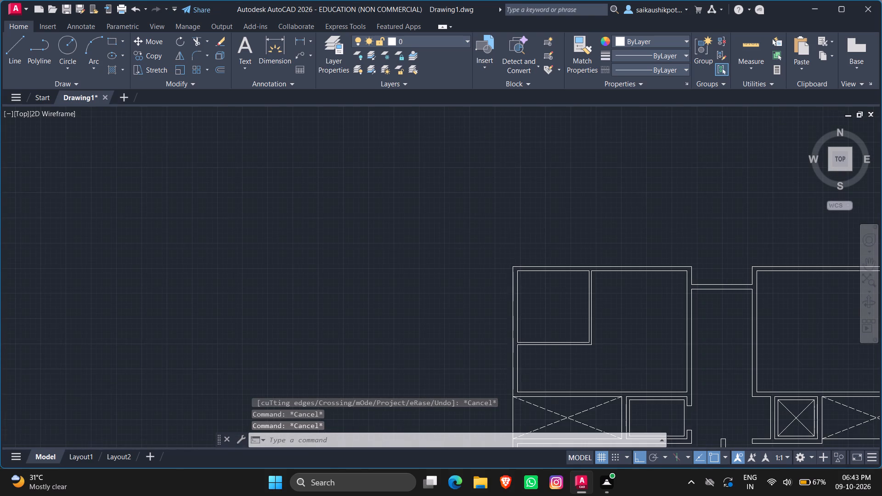
key(Escape)
key(Escape)
key(o)
key(Return)
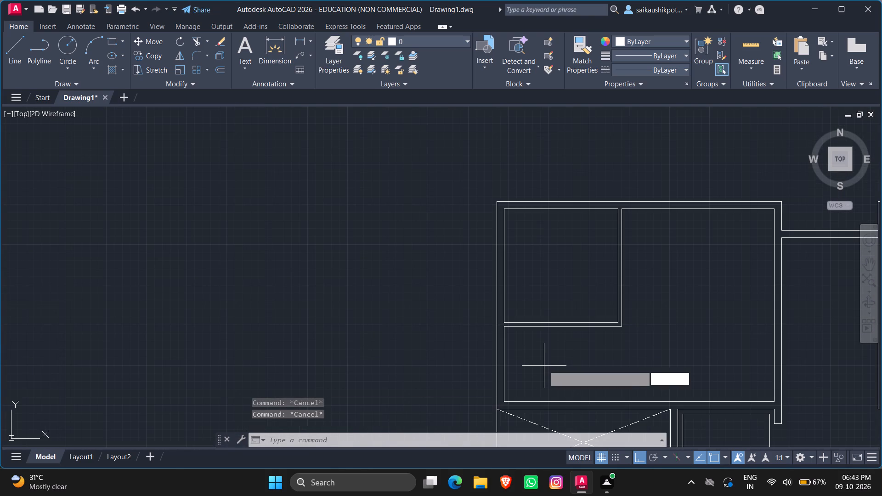
text(8')
key(Return)
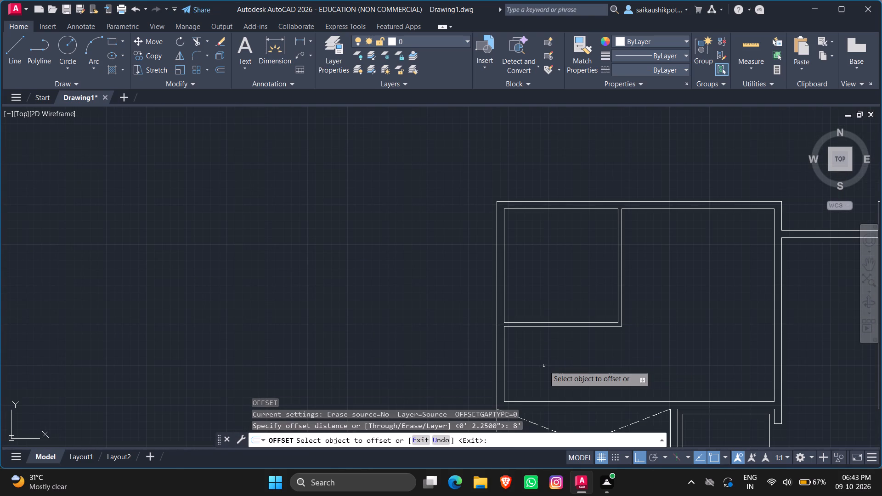
click(504, 367)
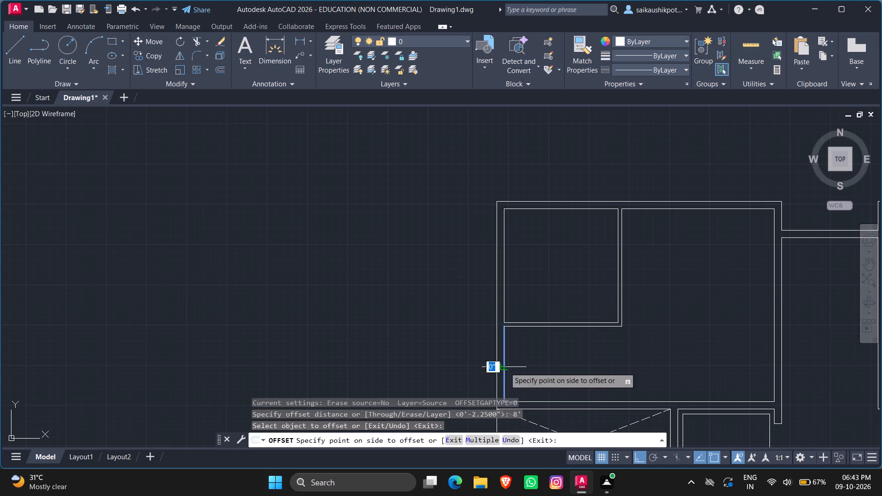
click(548, 375)
key(Escape)
key(Escape)
key(Escape)
key(Escape)
key(Escape)
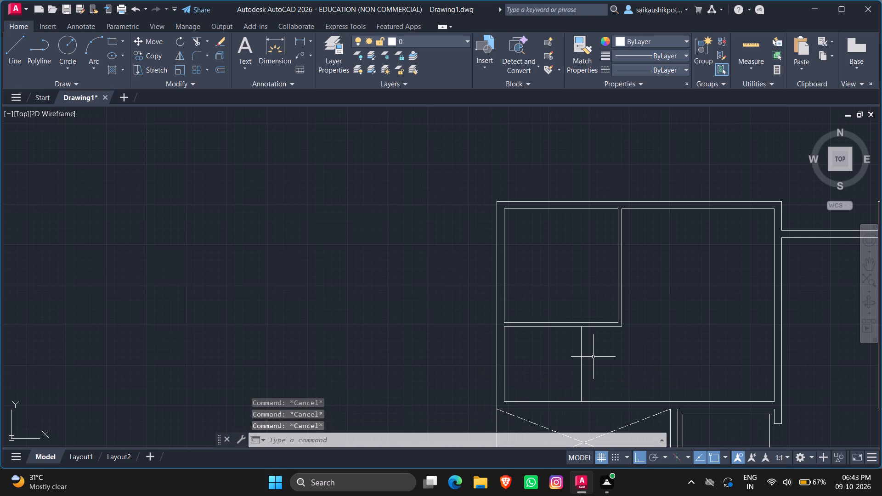
Offset the new vertical line in the space below the horizontal partition 4.5" to the right.
scroll(609, 344, down, 1)
scroll(602, 367, up, 2)
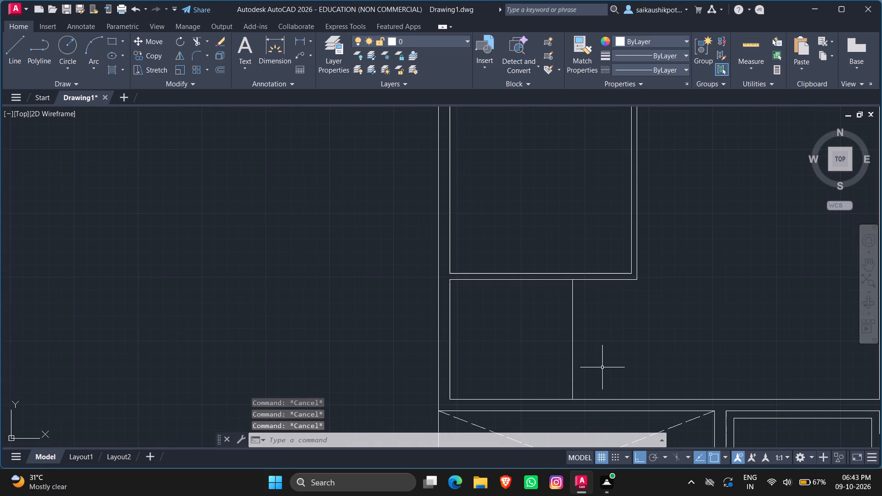
key(Escape)
key(Escape)
key(Escape)
key(o)
key(Return)
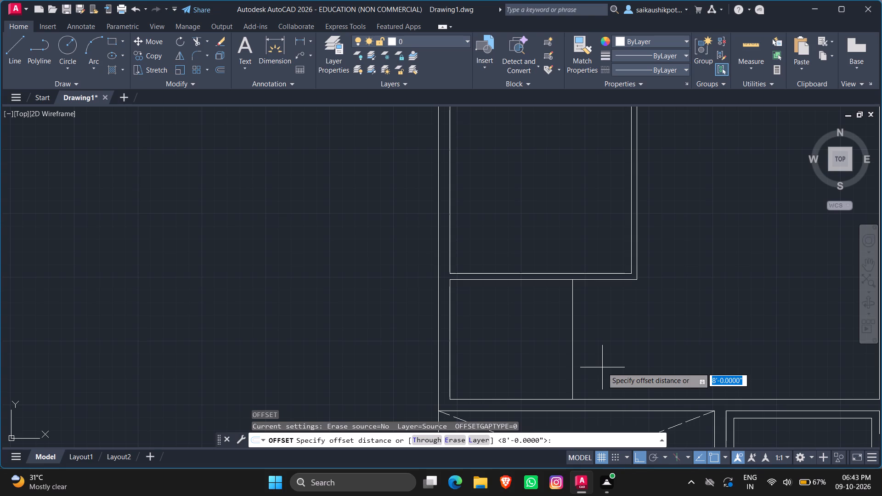
text(4.5)
key(shift+quotedbl)
key(Return)
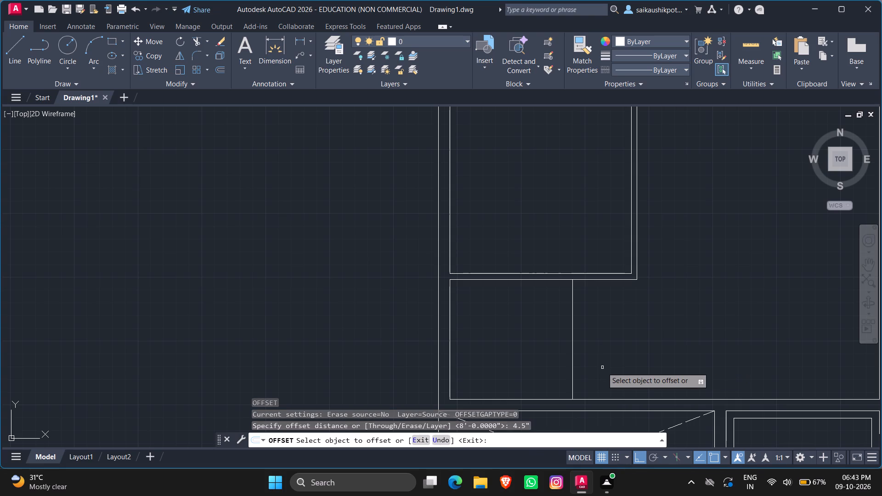
click(573, 322)
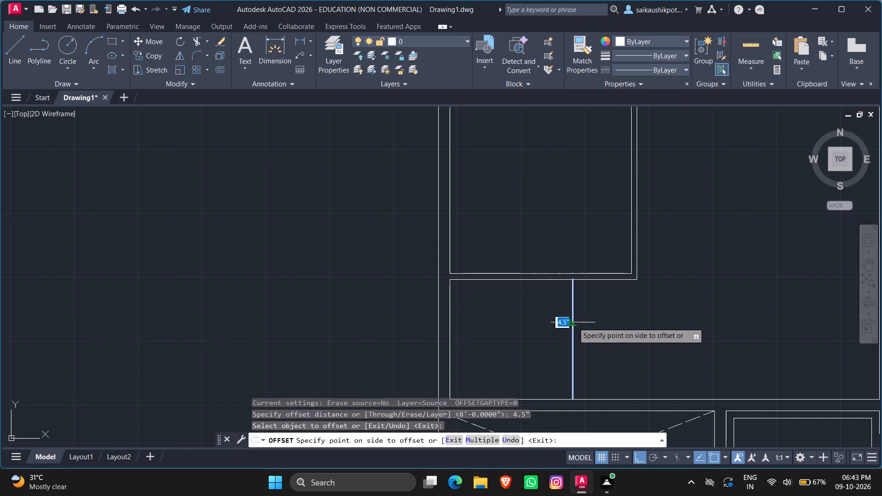
click(616, 331)
key(Escape)
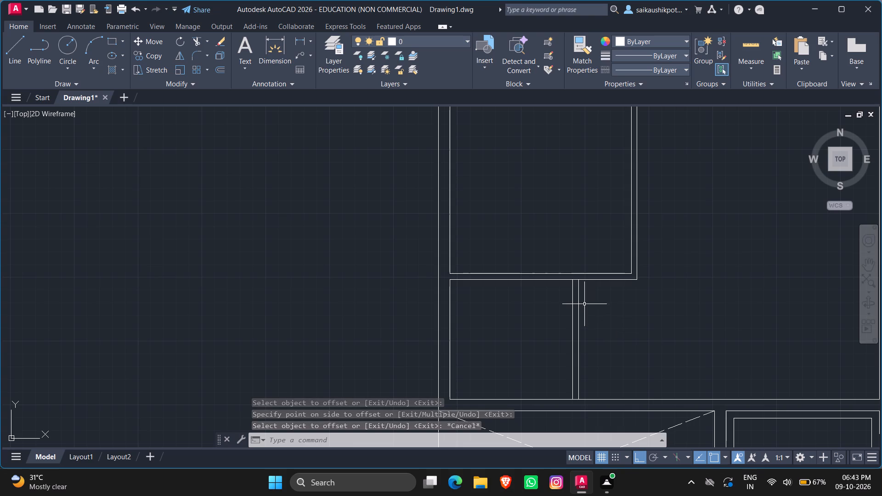
key(Escape)
key(Escape)
Trim the horizontal partition's lower face and the bottom inner wall line between the new partition's two faces.
text(TR)
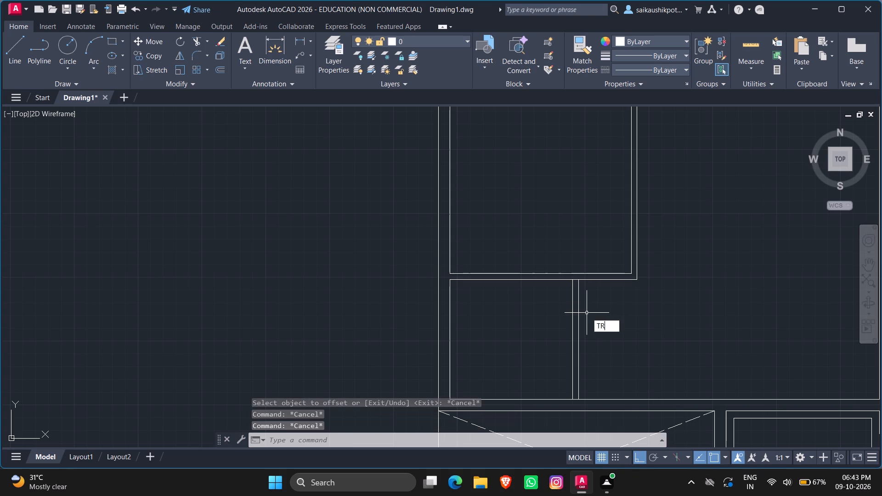
key(Return)
key(Return)
scroll(578, 296, up, 2)
click(566, 258)
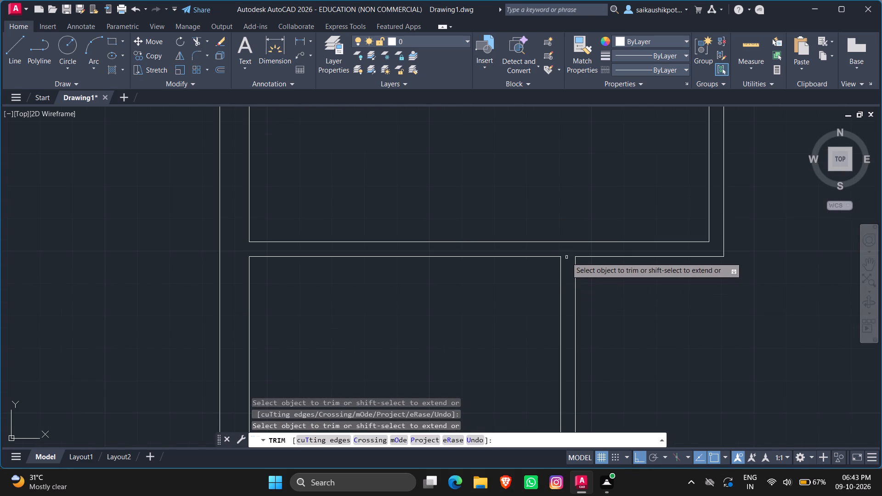
scroll(588, 221, down, 2)
scroll(580, 357, up, 2)
click(577, 347)
scroll(581, 344, down, 2)
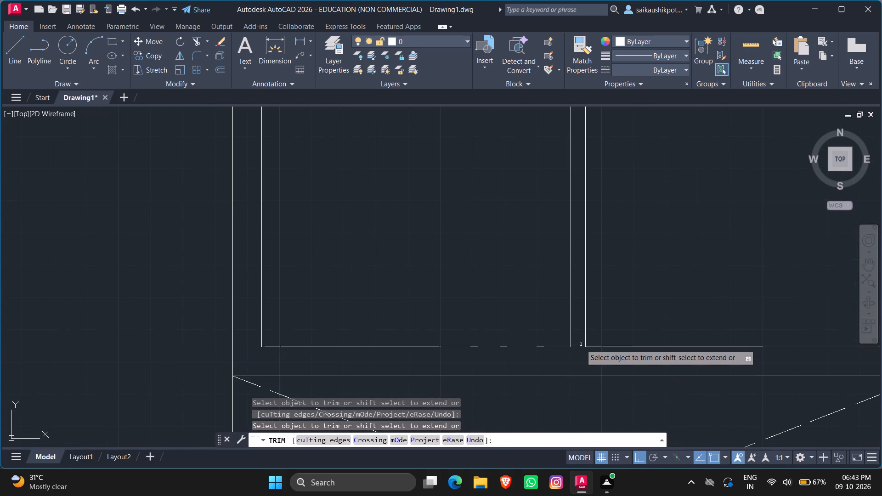
scroll(581, 344, down, 2)
key(Escape)
key(Escape)
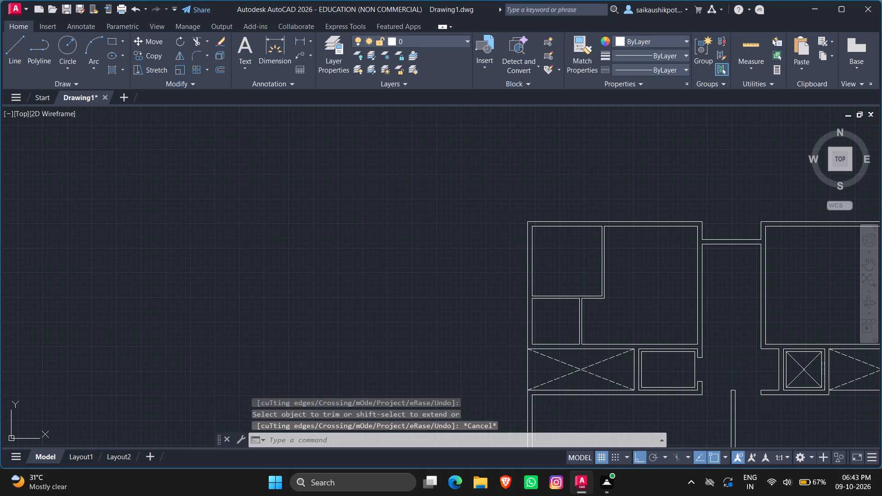
key(Escape)
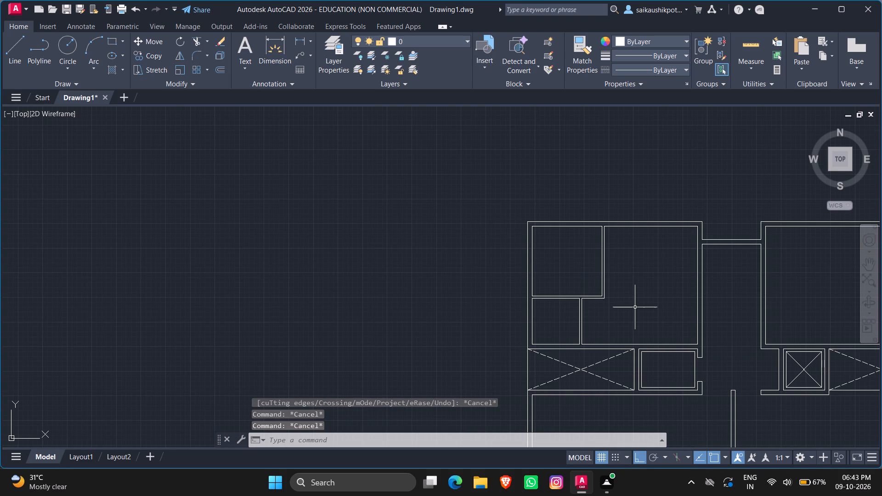
Quick-measure the L-shaped area to the right of the partitions in the upper-left room.
click(757, 47)
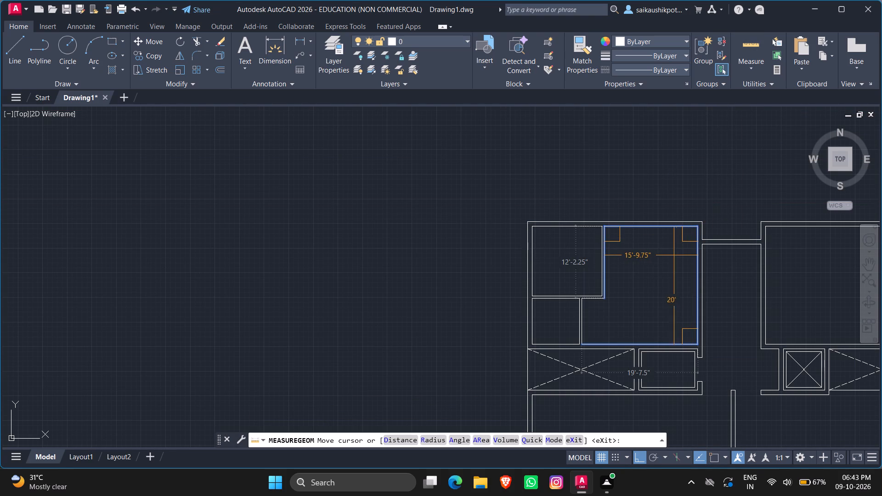
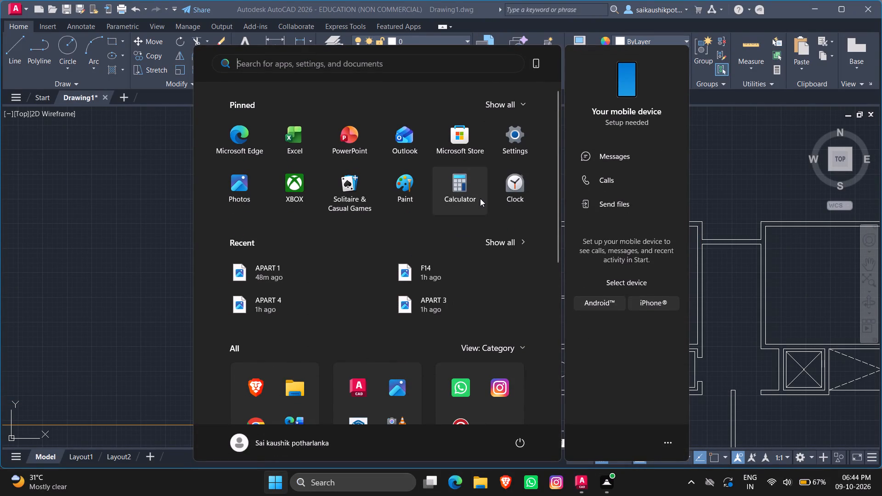
Switch to Calculator and divide 15 by 2.
click(480, 198)
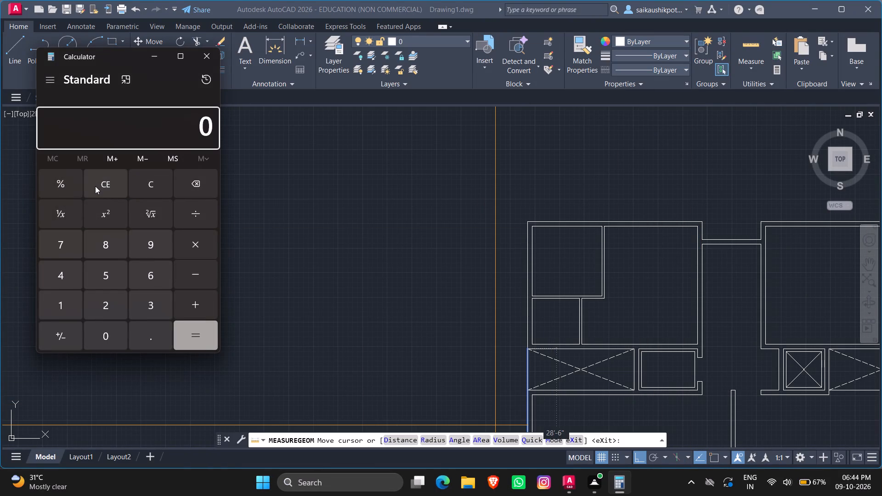
text(15)
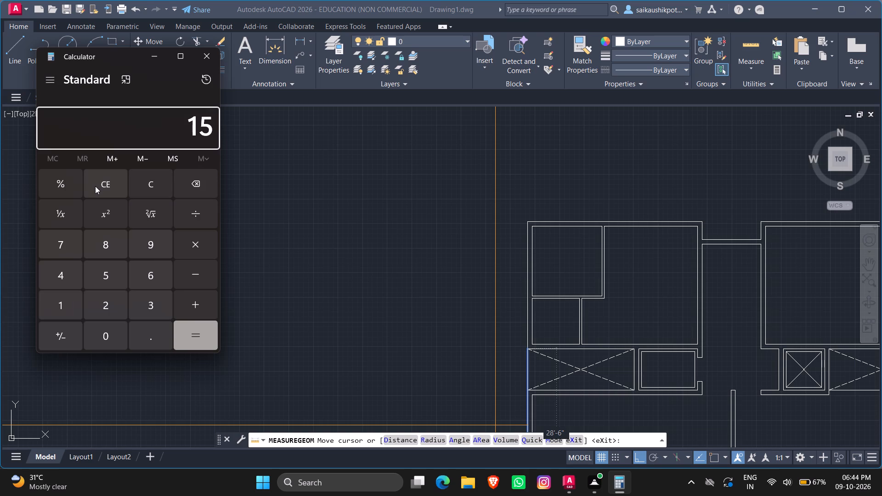
key(apostrophe)
text(/2)
key(Return)
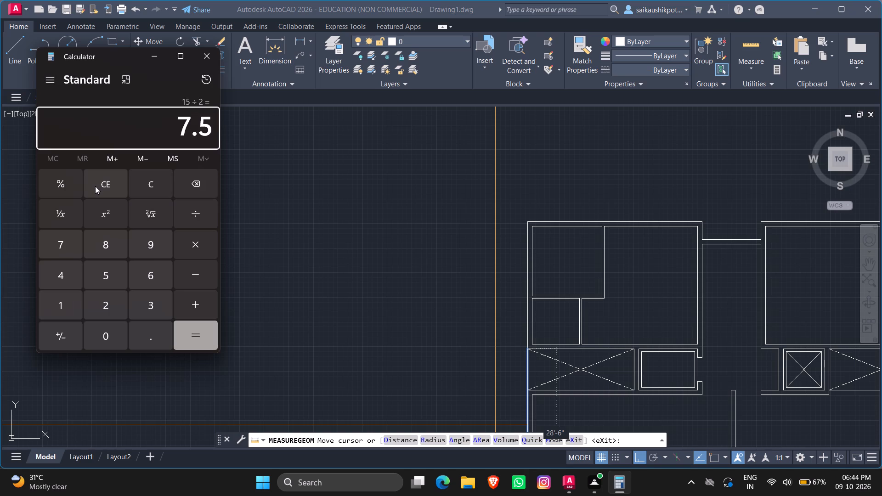
click(204, 56)
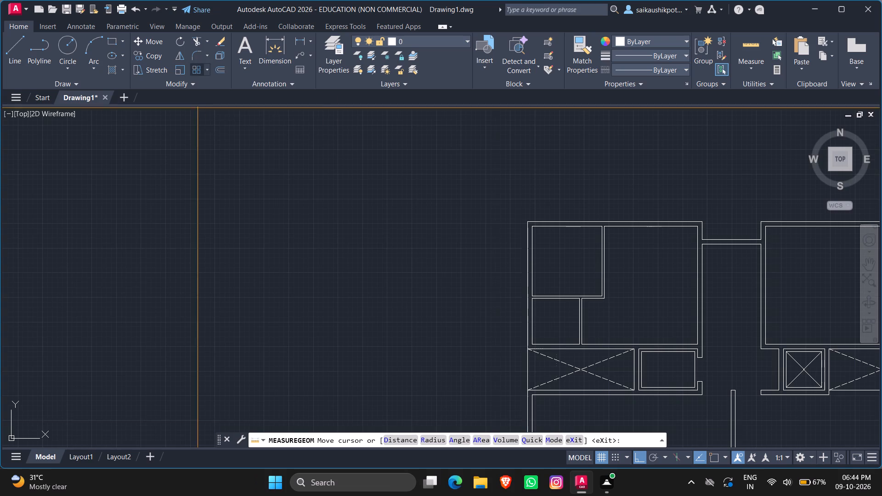
key(Escape)
key(Escape)
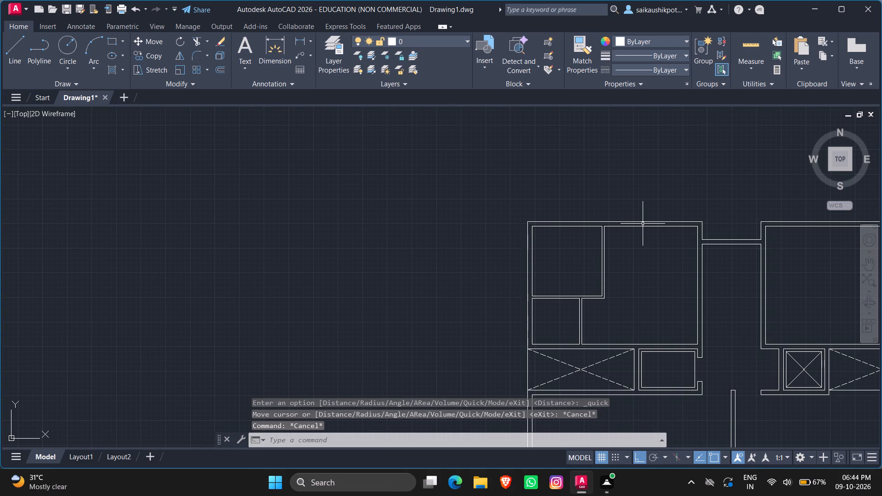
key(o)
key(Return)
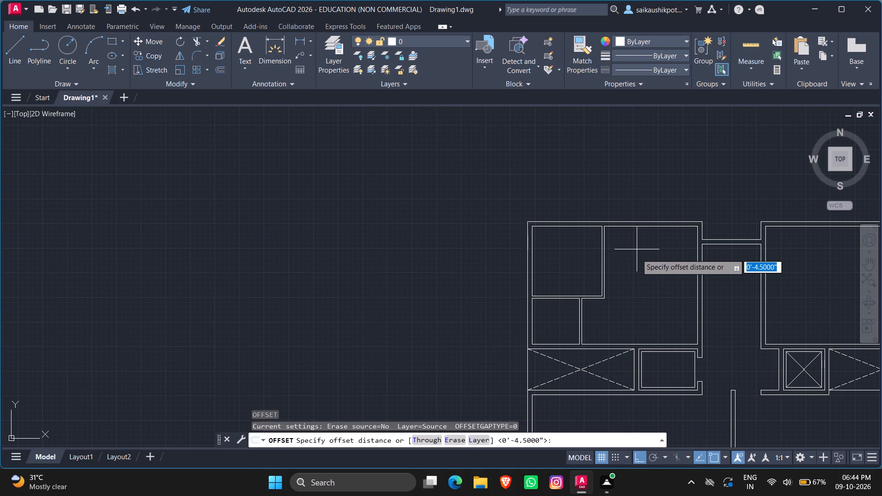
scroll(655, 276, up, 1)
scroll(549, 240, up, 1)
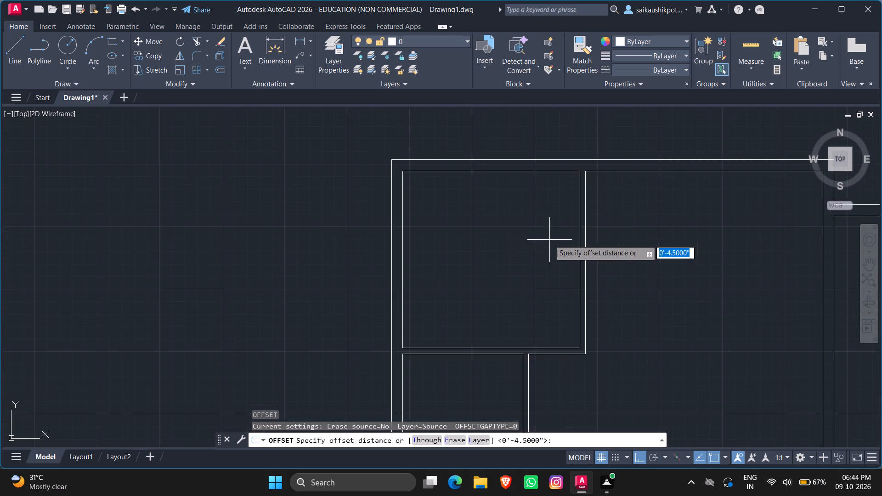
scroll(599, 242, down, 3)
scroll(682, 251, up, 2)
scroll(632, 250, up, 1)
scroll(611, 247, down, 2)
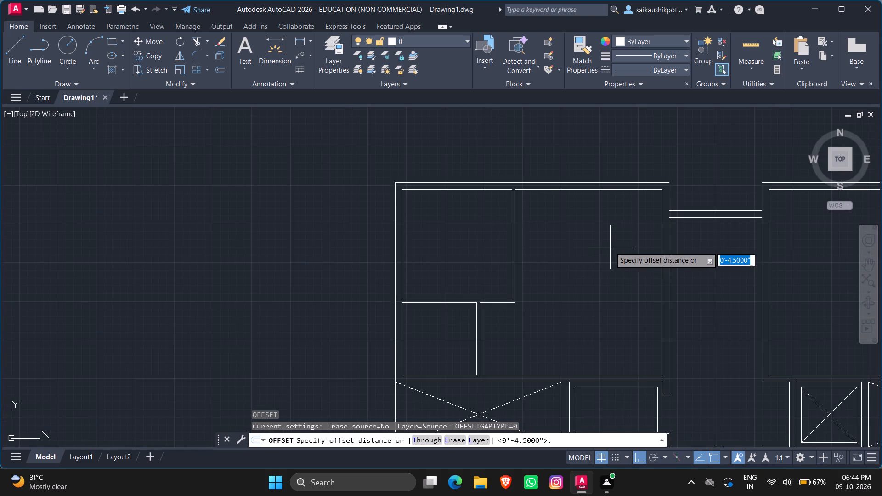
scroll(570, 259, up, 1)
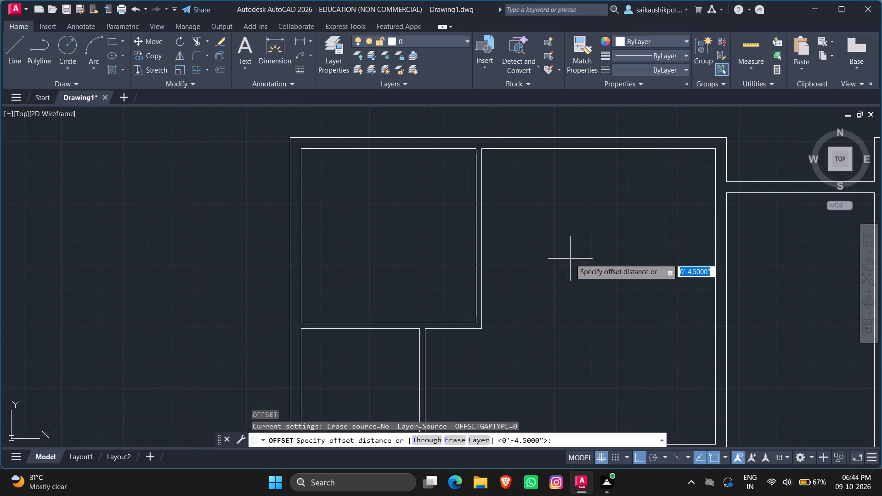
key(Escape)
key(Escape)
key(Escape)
Offset the right face of the upper vertical partition 9' to the right in the upper-left room.
key(o)
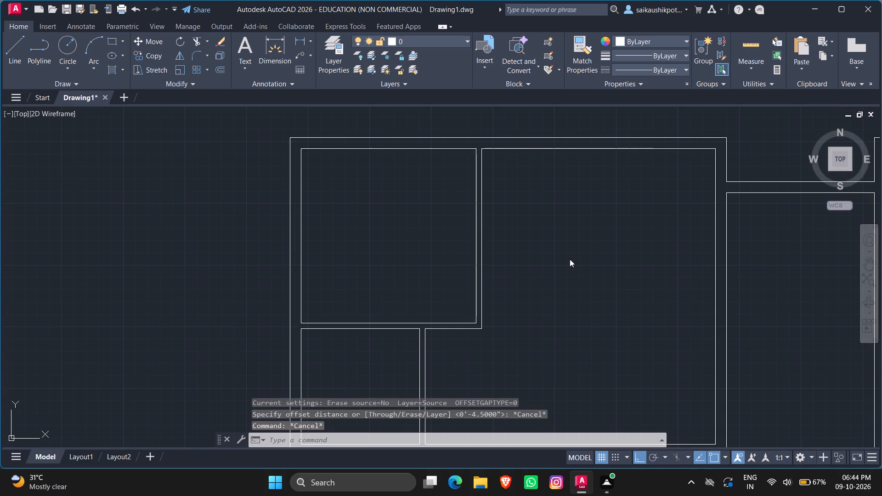
key(Return)
text(9')
key(Return)
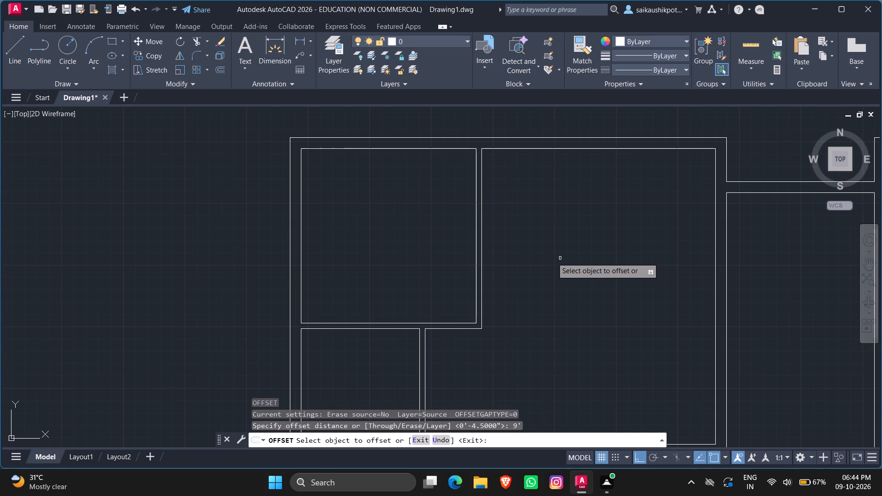
click(481, 291)
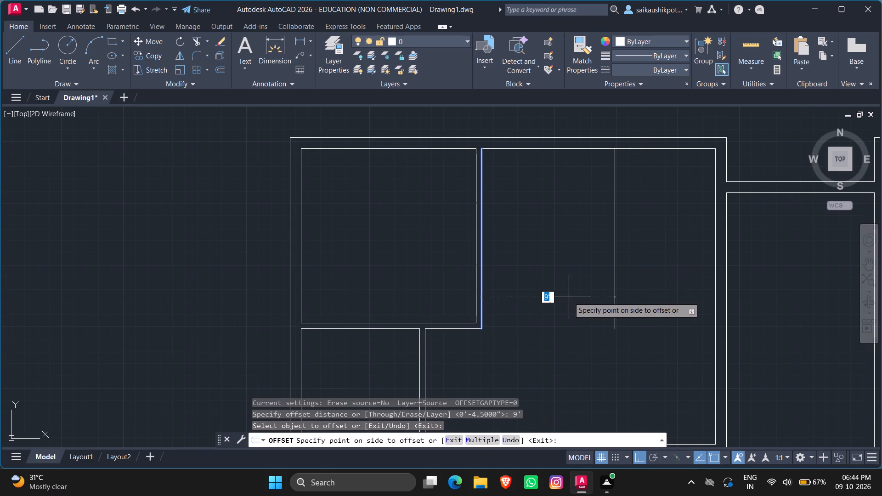
click(570, 297)
key(Escape)
key(Escape)
key(Escape)
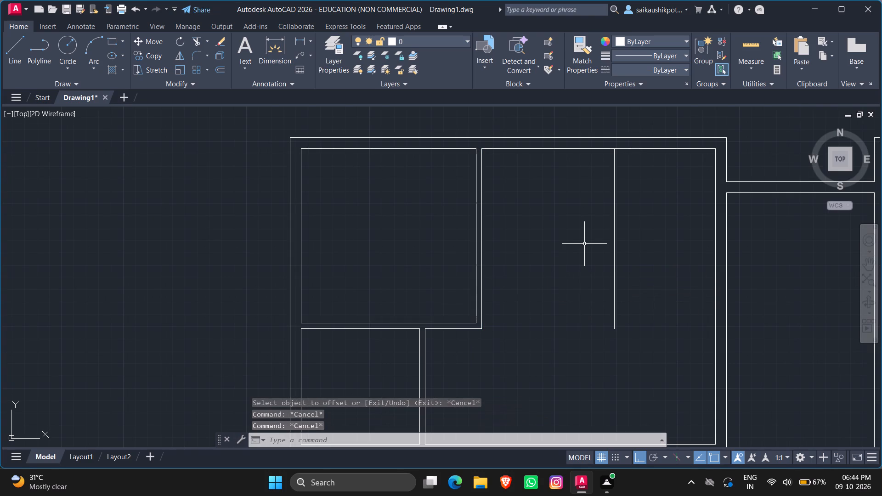
key(Escape)
Offset the new vertical line 2.25" to each side to form the faces of another partition.
key(o)
key(Return)
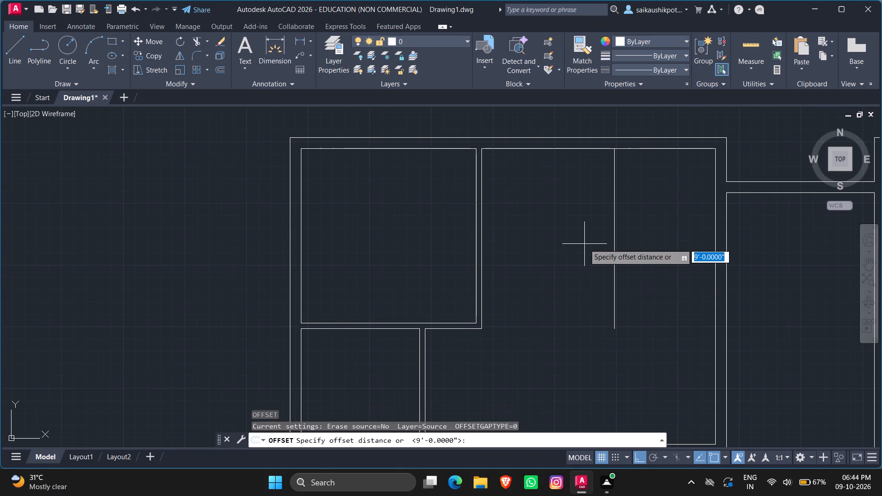
text(2.22)
key(BackSpace)
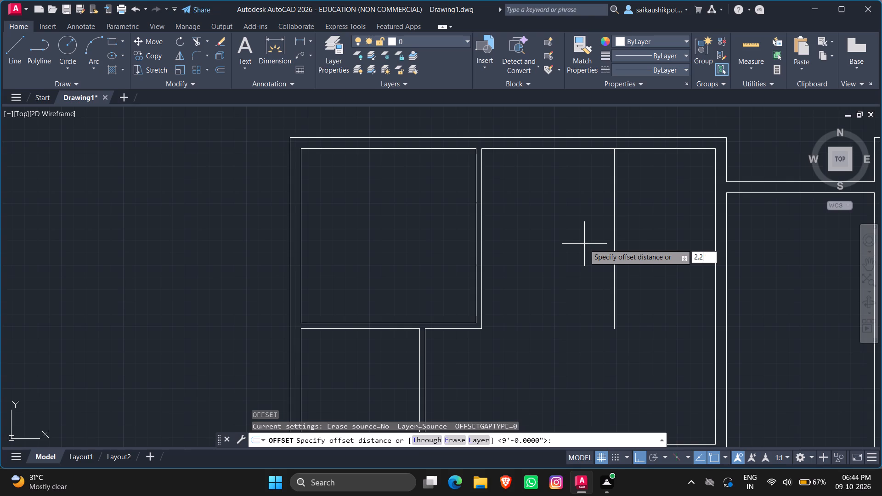
text(5")
key(Return)
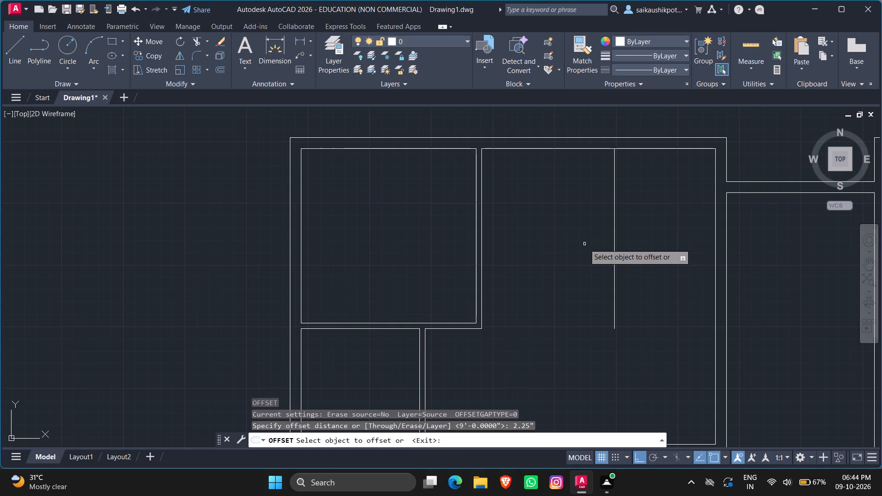
click(614, 266)
click(637, 280)
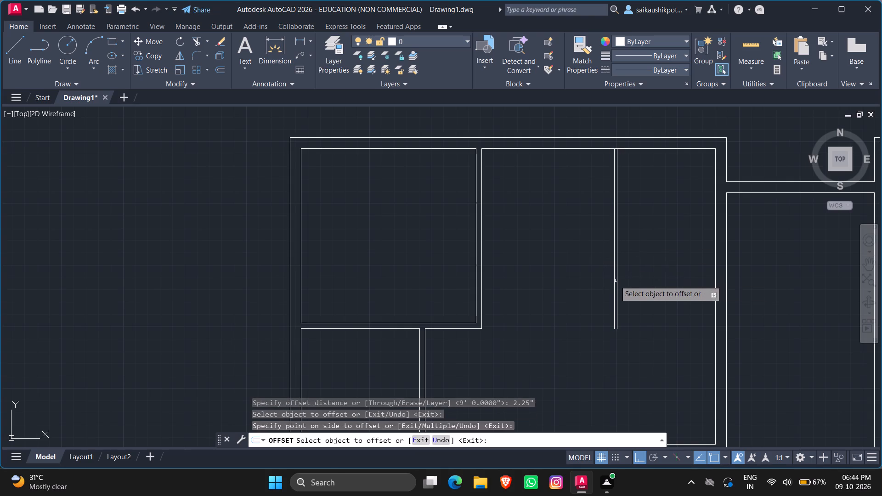
scroll(614, 281, up, 2)
drag(610, 280, 601, 280)
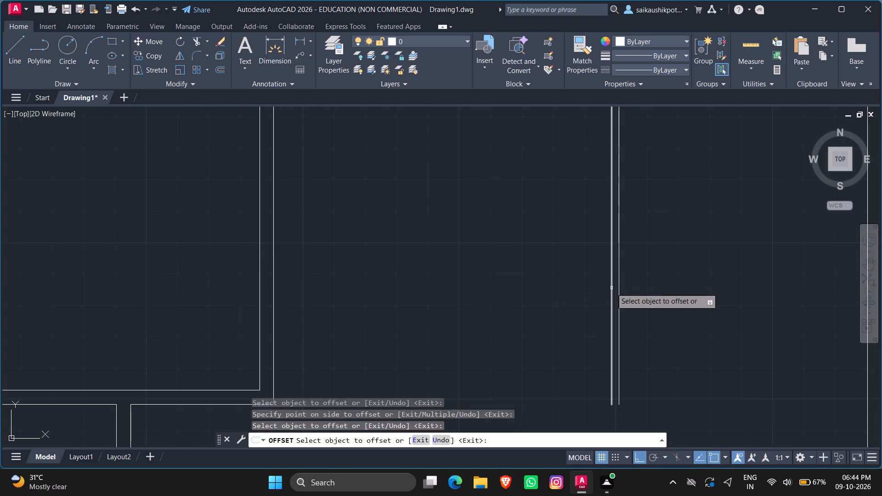
click(611, 288)
click(560, 290)
key(Escape)
key(Escape)
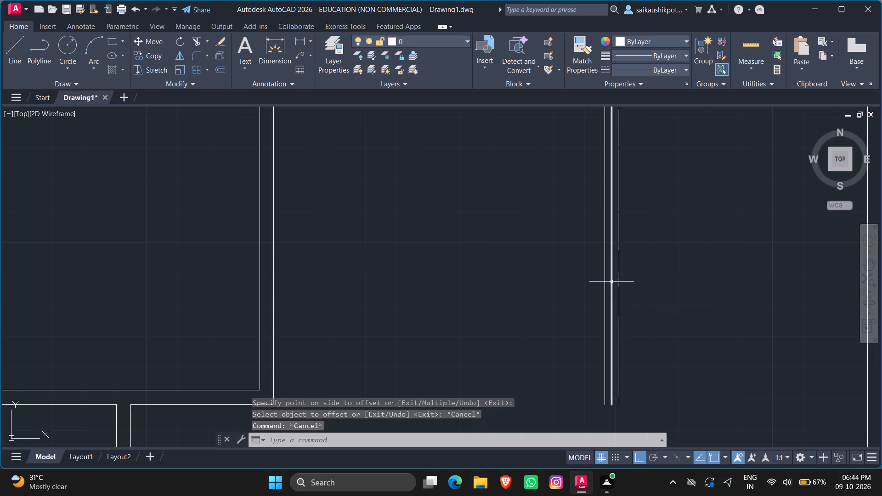
Erase the centre line between the new partition's two faces.
click(611, 282)
key(Delete)
Quick-measure the thickness of the new vertical partition.
scroll(640, 227, down, 2)
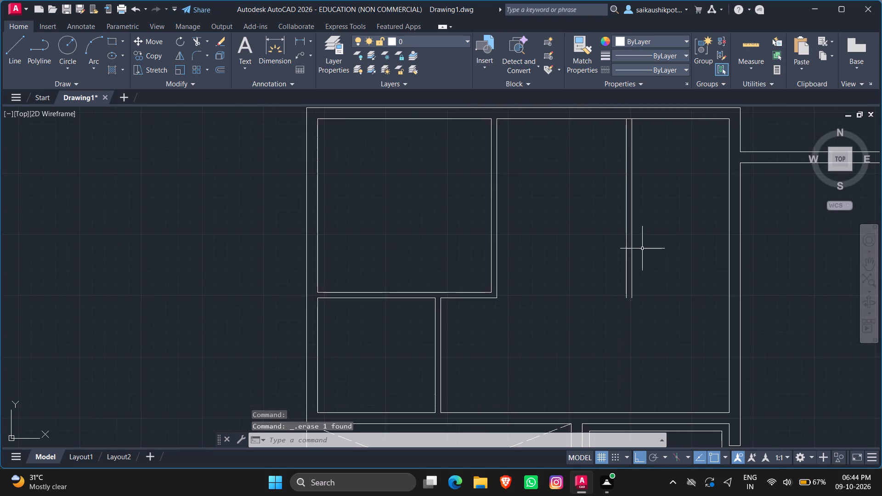
scroll(642, 248, up, 2)
click(740, 46)
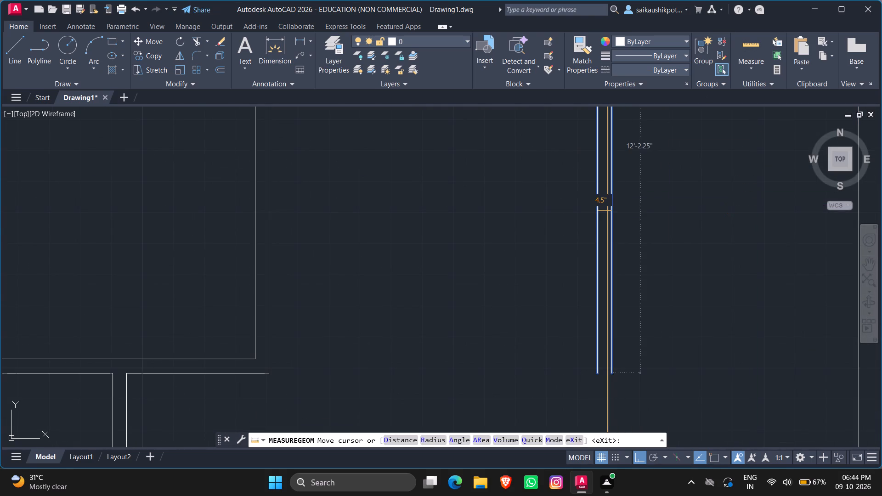
key(Escape)
scroll(629, 259, down, 3)
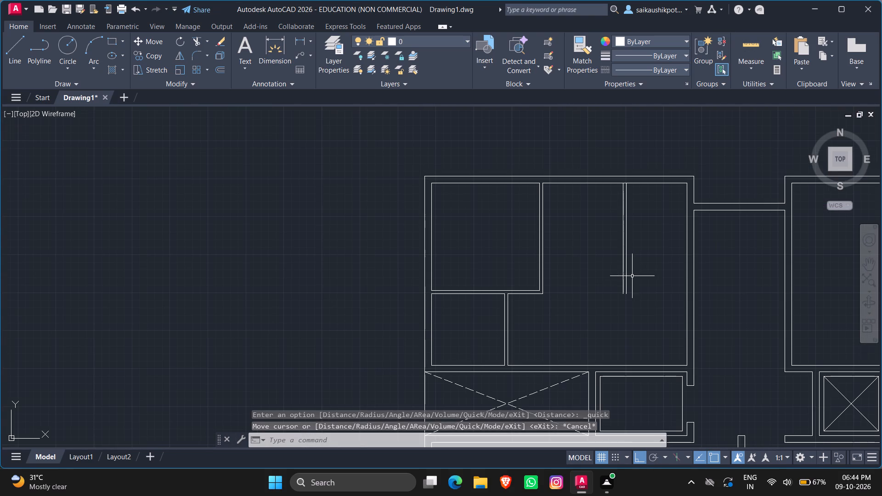
Draw a horizontal line about 7' long from the lower end of the new partition's left face to the room's right inner wall line.
scroll(630, 295, up, 1)
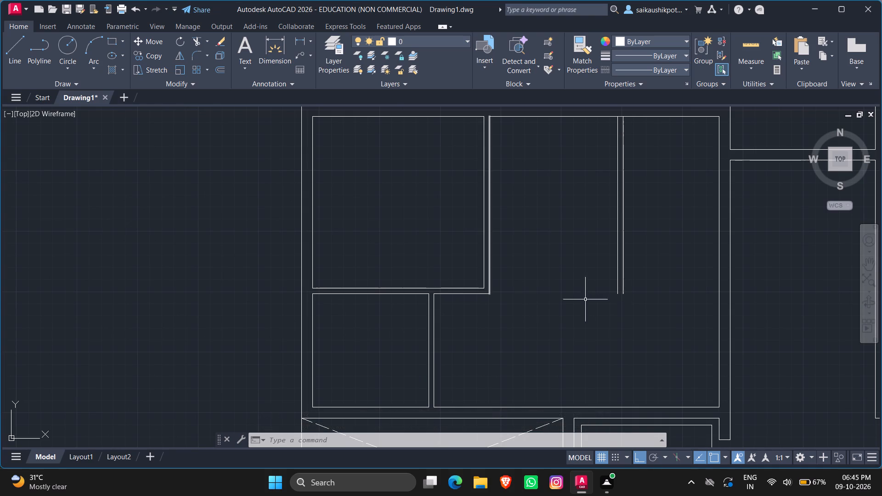
scroll(629, 296, up, 2)
key(Escape)
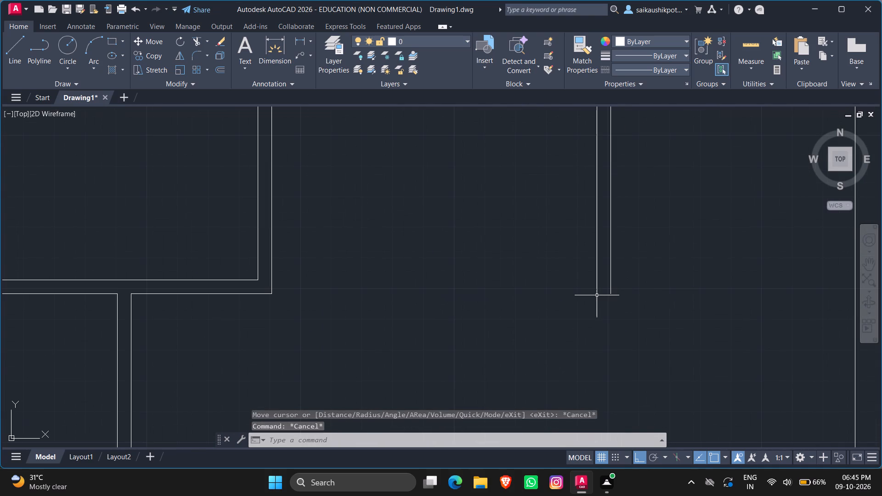
key(l)
key(Return)
click(596, 294)
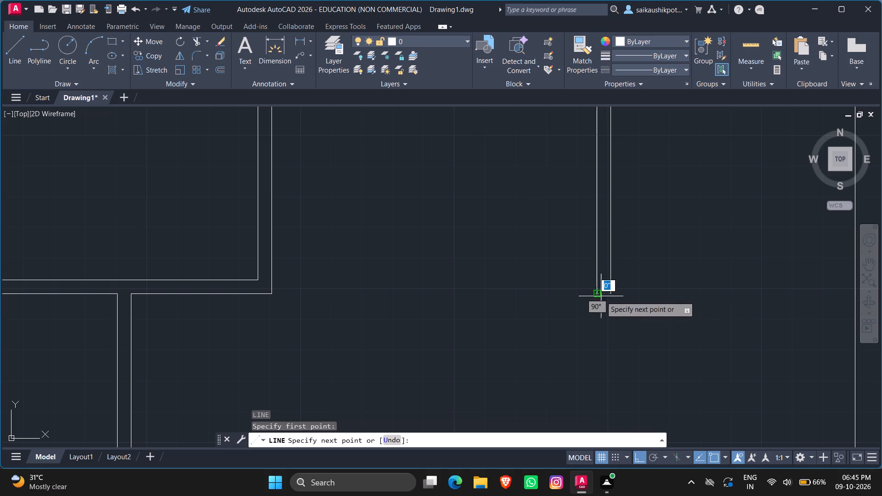
scroll(704, 291, down, 1)
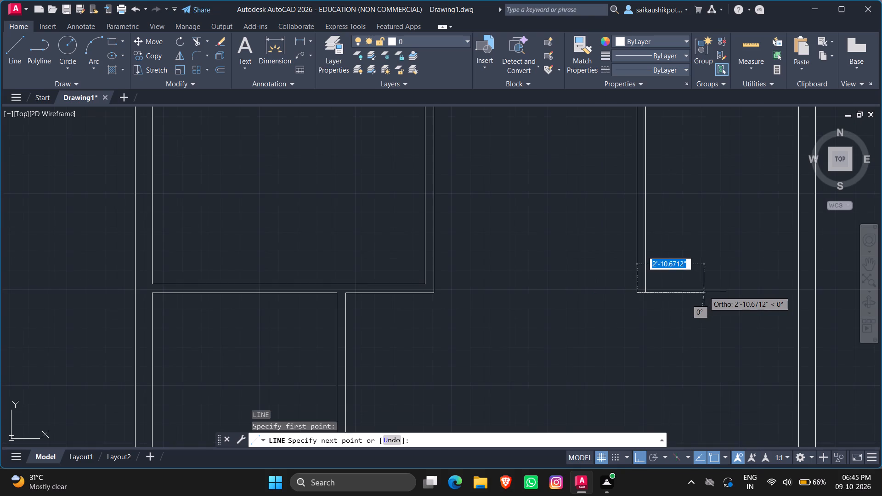
scroll(704, 291, down, 2)
scroll(728, 292, up, 2)
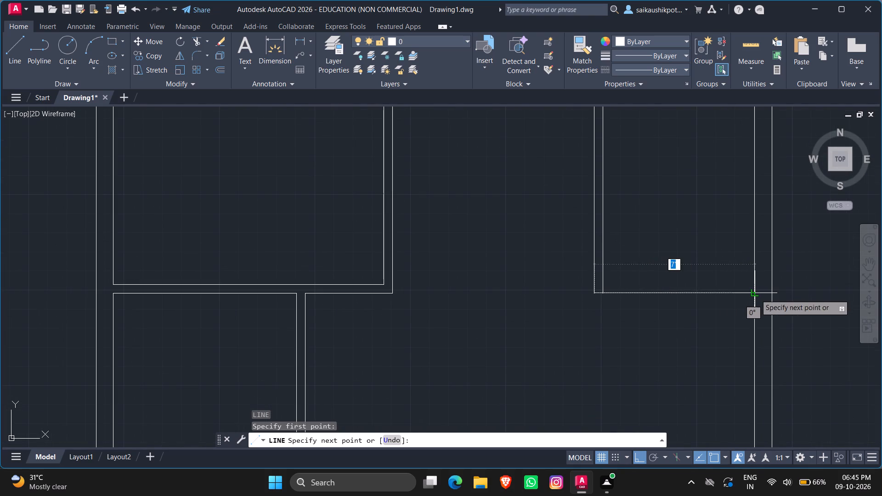
click(756, 294)
key(Escape)
key(Escape)
key(Escape)
key(Escape)
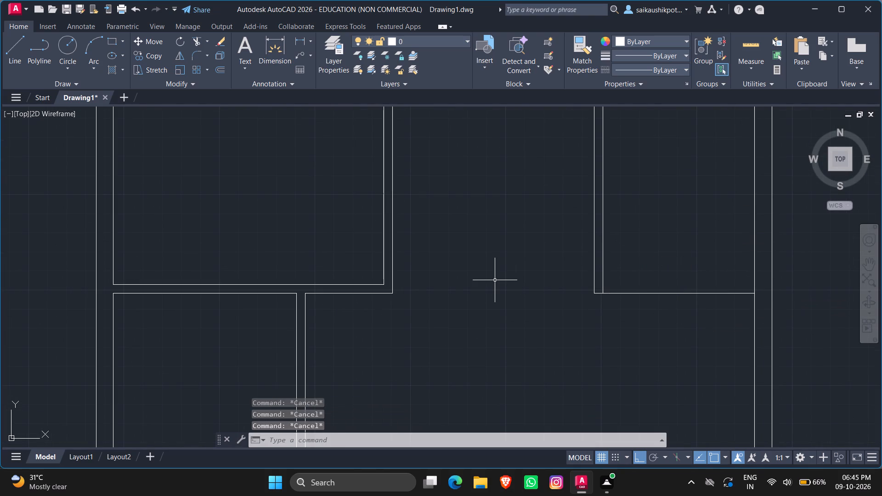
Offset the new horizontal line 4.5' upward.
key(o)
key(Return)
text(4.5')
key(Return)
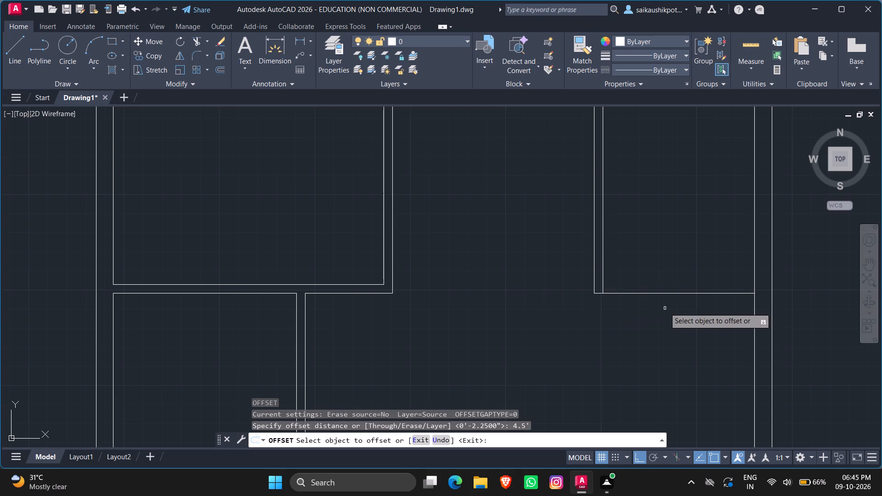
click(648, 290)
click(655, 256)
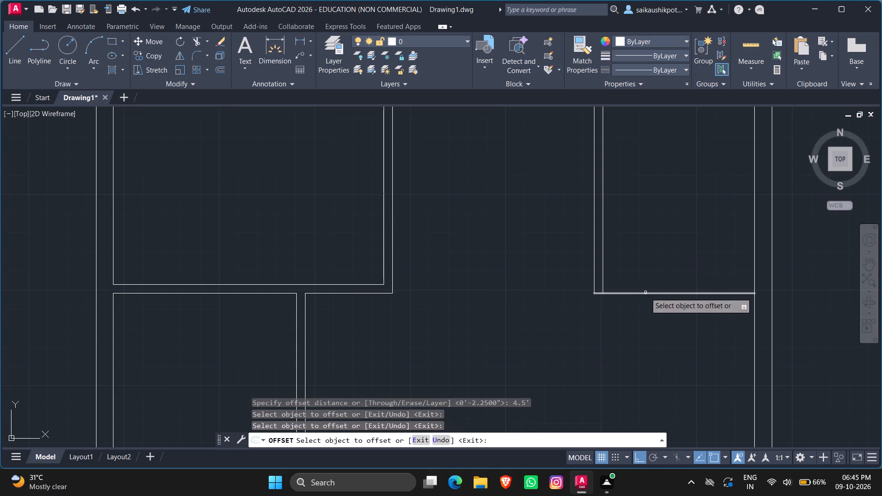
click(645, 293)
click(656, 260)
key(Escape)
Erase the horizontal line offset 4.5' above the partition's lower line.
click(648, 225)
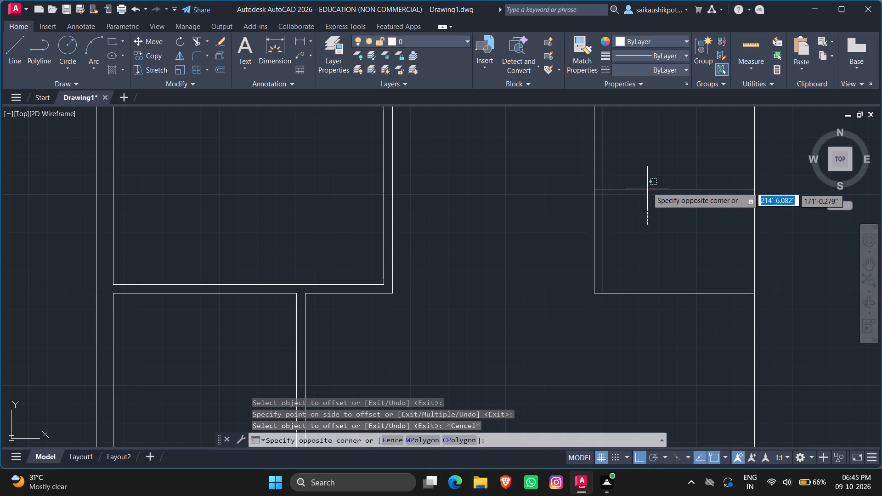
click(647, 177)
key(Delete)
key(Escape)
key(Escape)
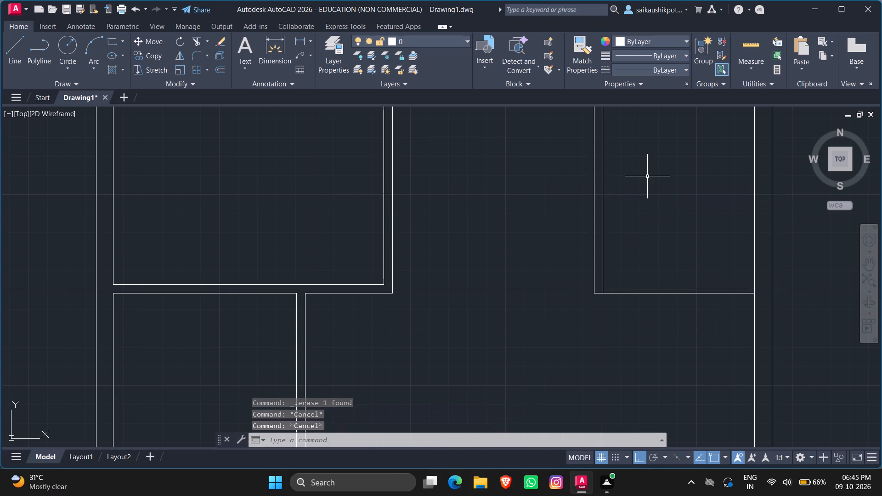
Offset the horizontal line below the new vertical partition 4.5" upward to form a double-line wall.
key(o)
key(Return)
text(4.5)
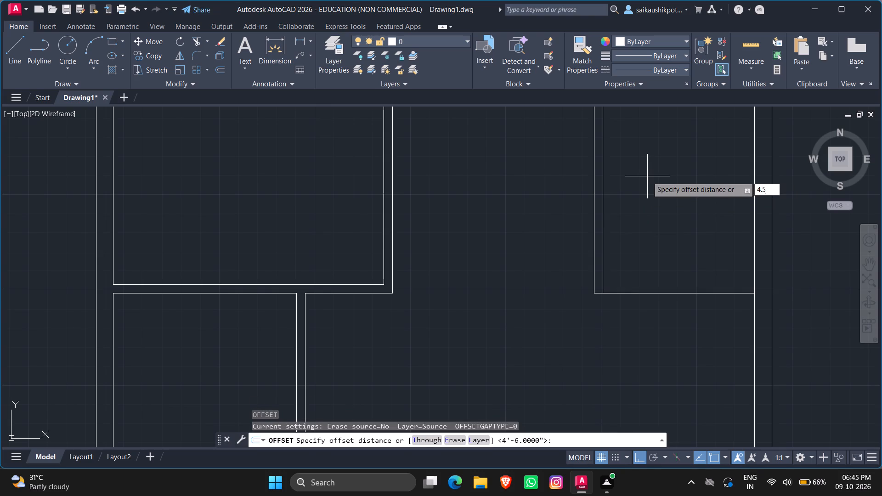
key(shift+quotedbl)
key(Return)
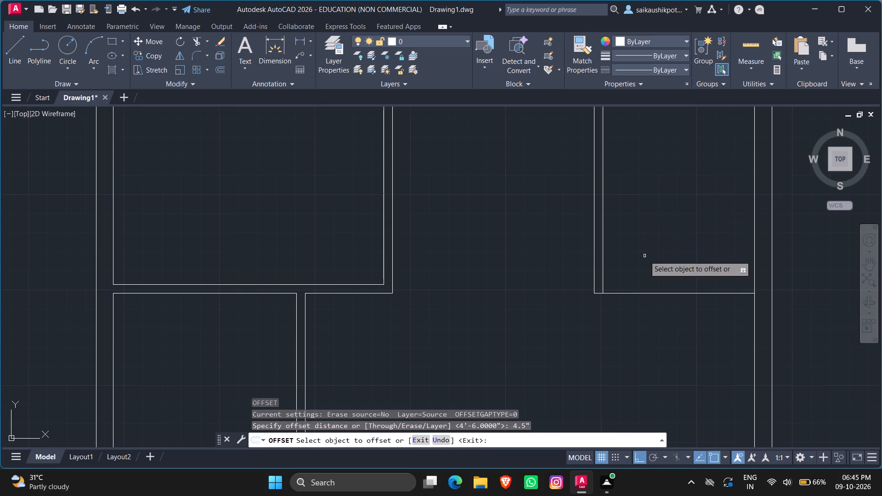
click(631, 292)
click(640, 257)
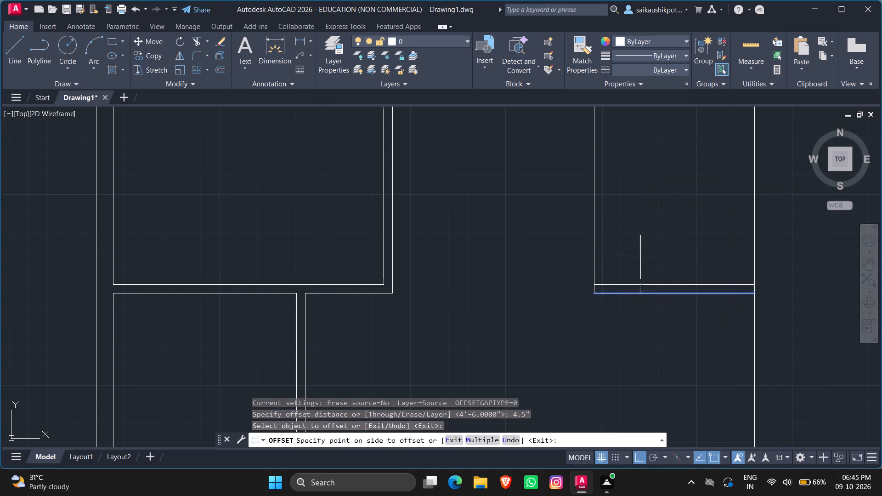
key(Escape)
Trim the overlapping wall lines where the new partitions meet each other, the room's right inner wall and its top wall.
text(TR)
key(Return)
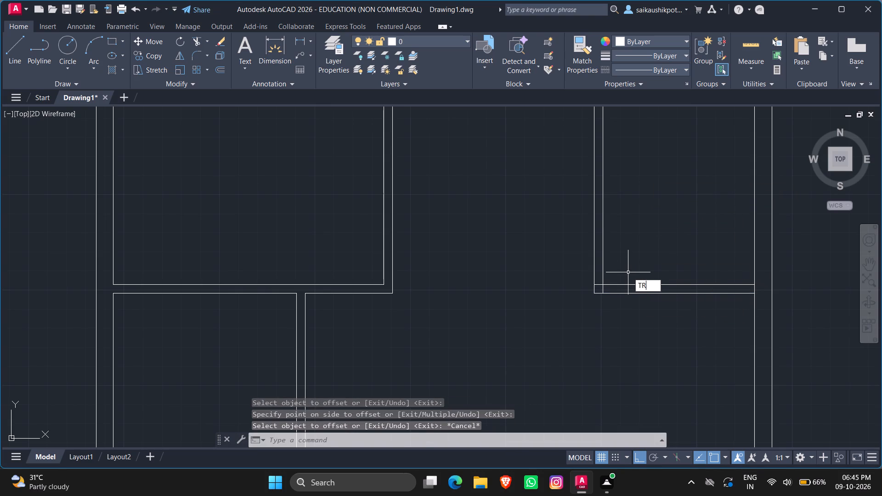
key(Return)
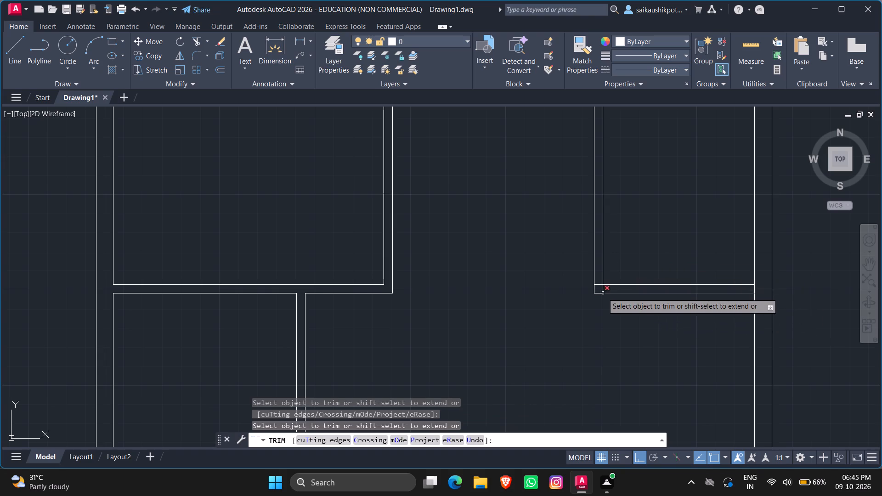
scroll(603, 293, up, 4)
drag(610, 276, 560, 231)
scroll(565, 270, down, 6)
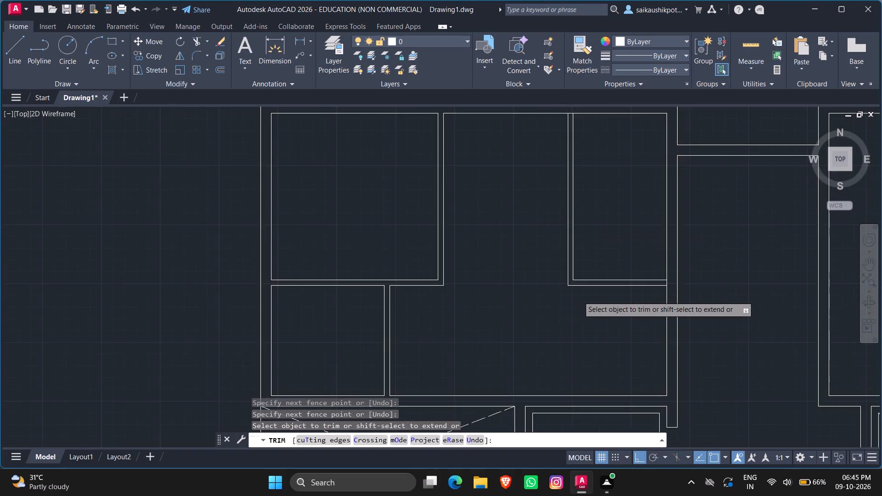
scroll(630, 291, up, 3)
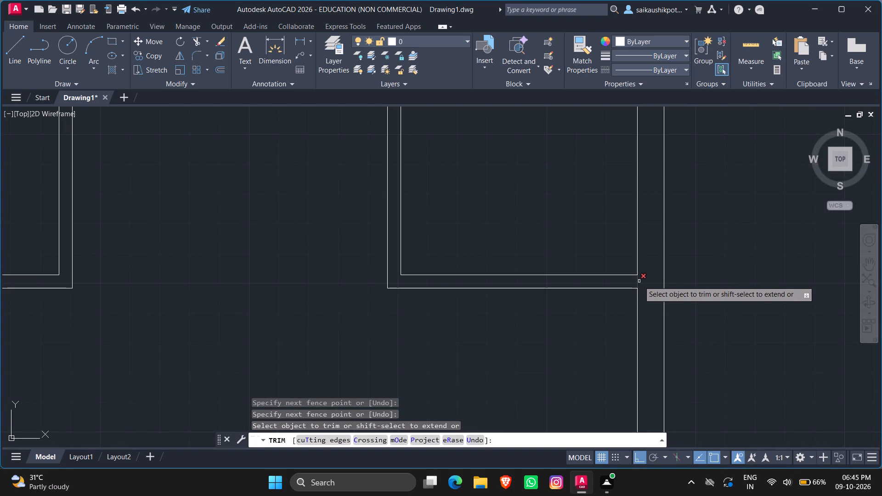
click(639, 281)
scroll(626, 302, down, 3)
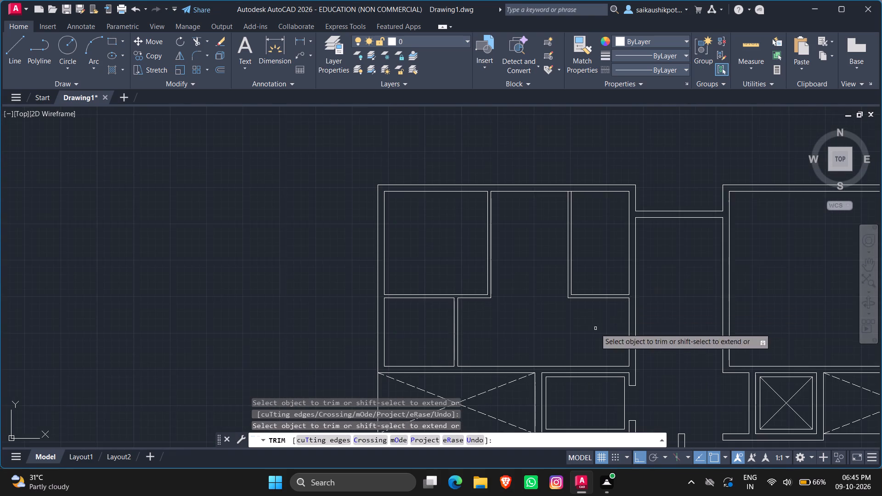
scroll(581, 231, up, 2)
scroll(550, 155, up, 2)
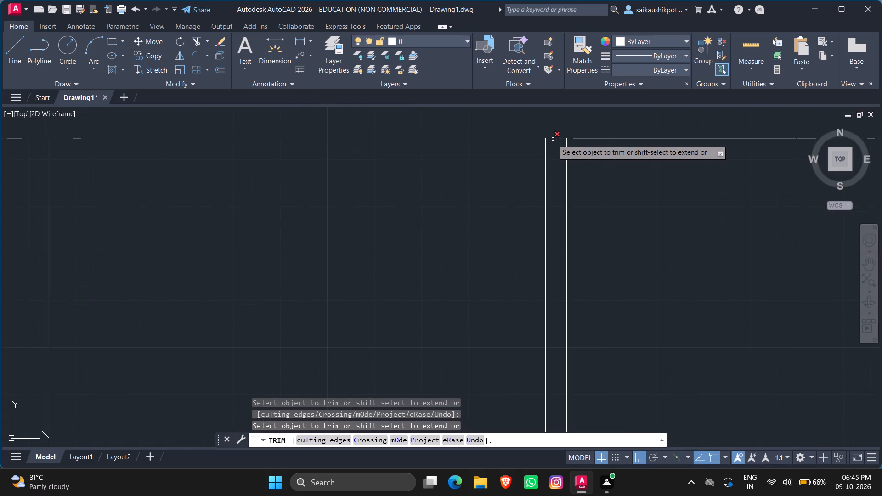
click(553, 139)
scroll(556, 210, down, 3)
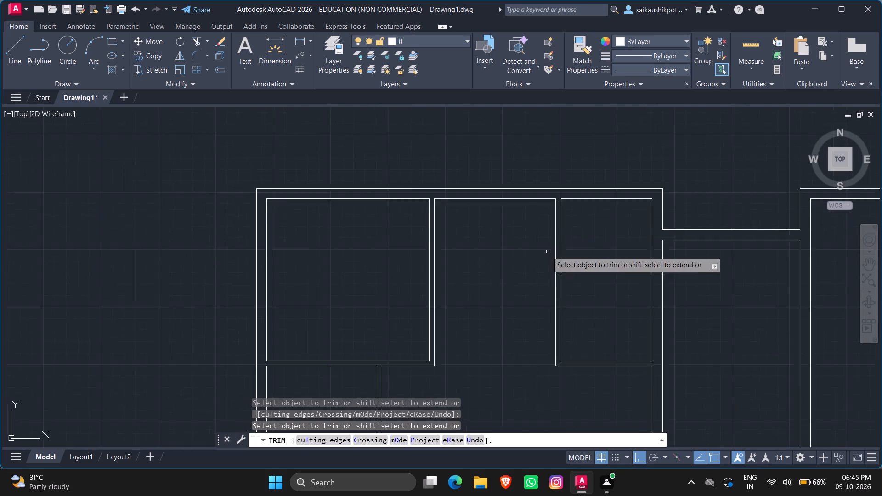
scroll(532, 241, down, 2)
key(Escape)
key(Escape)
key(Escape)
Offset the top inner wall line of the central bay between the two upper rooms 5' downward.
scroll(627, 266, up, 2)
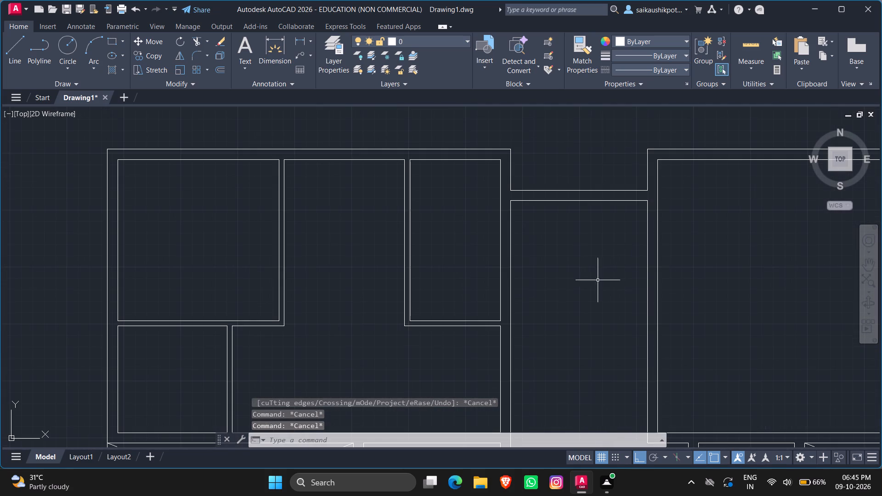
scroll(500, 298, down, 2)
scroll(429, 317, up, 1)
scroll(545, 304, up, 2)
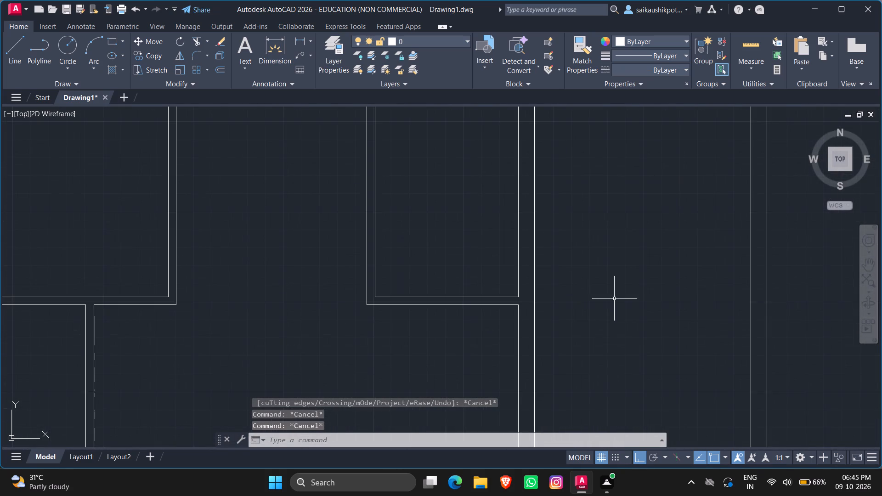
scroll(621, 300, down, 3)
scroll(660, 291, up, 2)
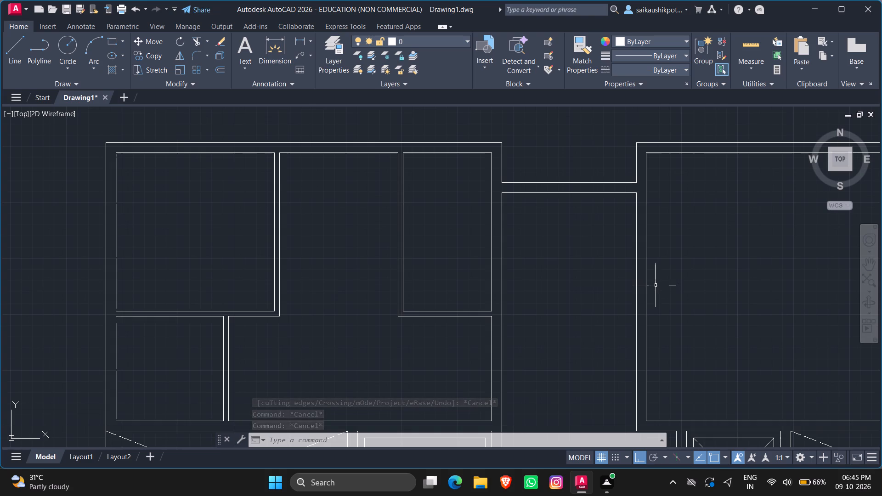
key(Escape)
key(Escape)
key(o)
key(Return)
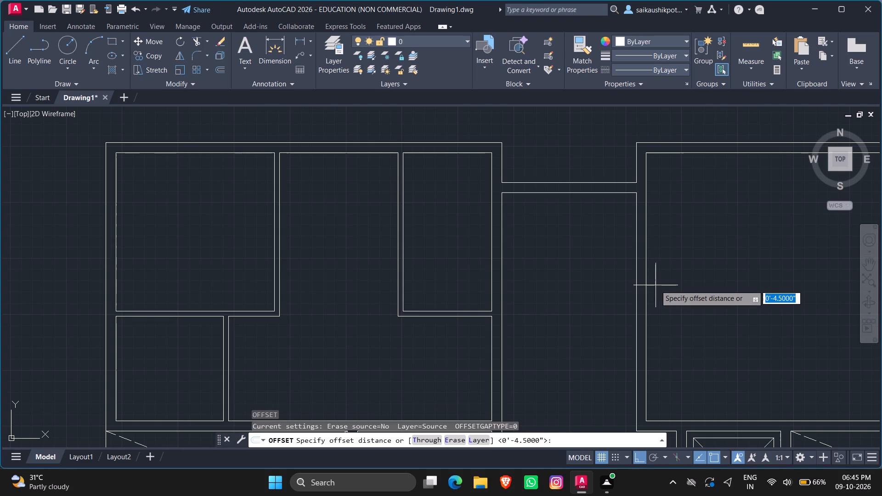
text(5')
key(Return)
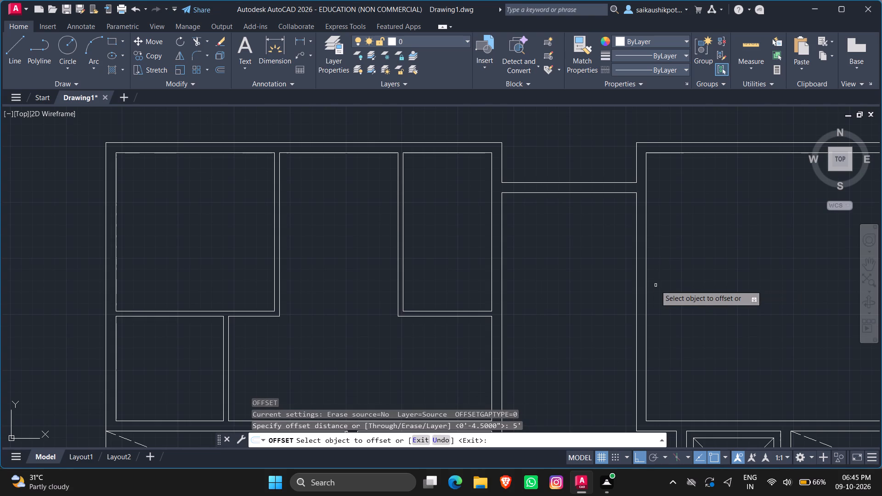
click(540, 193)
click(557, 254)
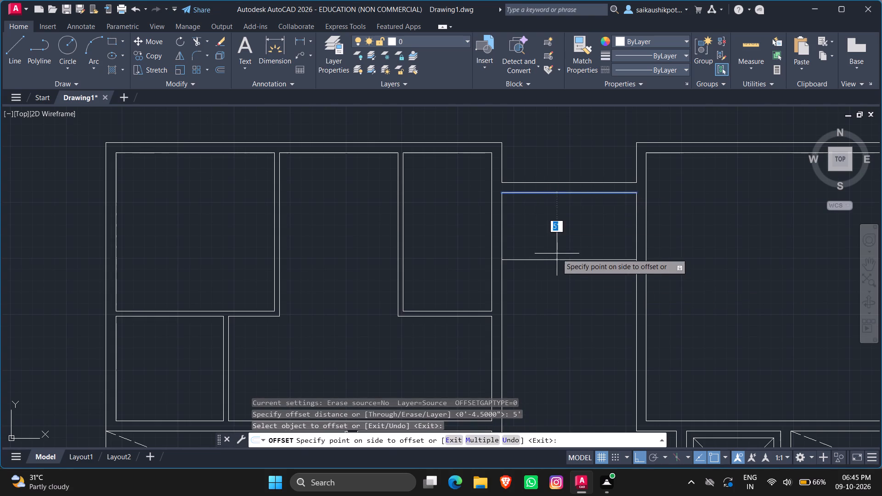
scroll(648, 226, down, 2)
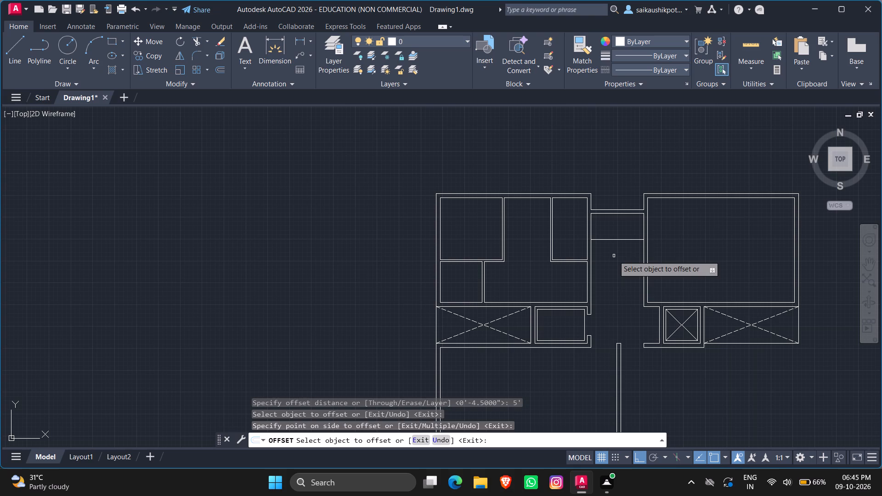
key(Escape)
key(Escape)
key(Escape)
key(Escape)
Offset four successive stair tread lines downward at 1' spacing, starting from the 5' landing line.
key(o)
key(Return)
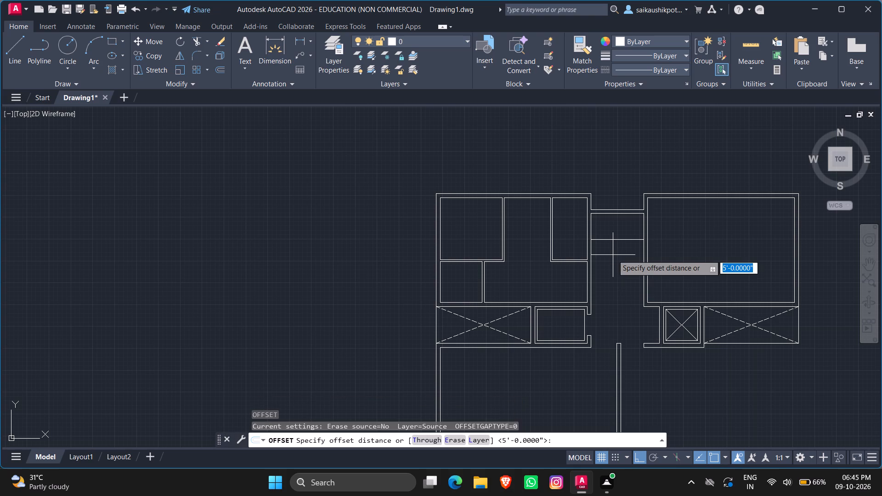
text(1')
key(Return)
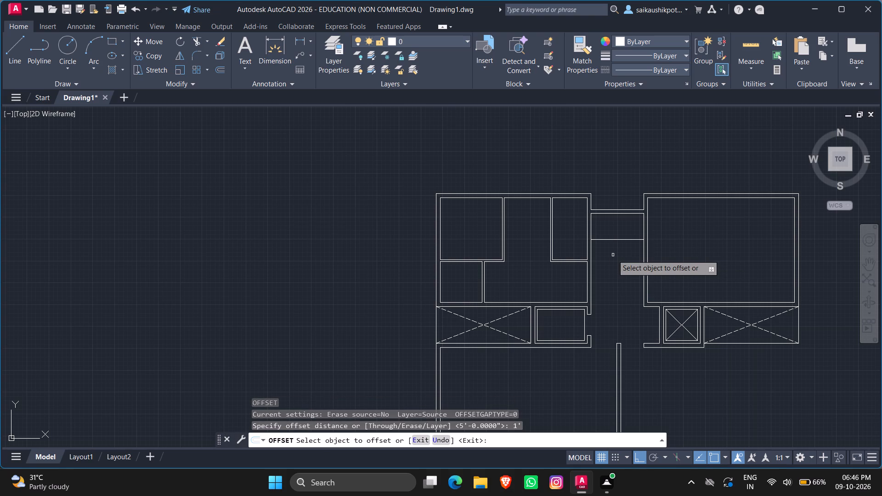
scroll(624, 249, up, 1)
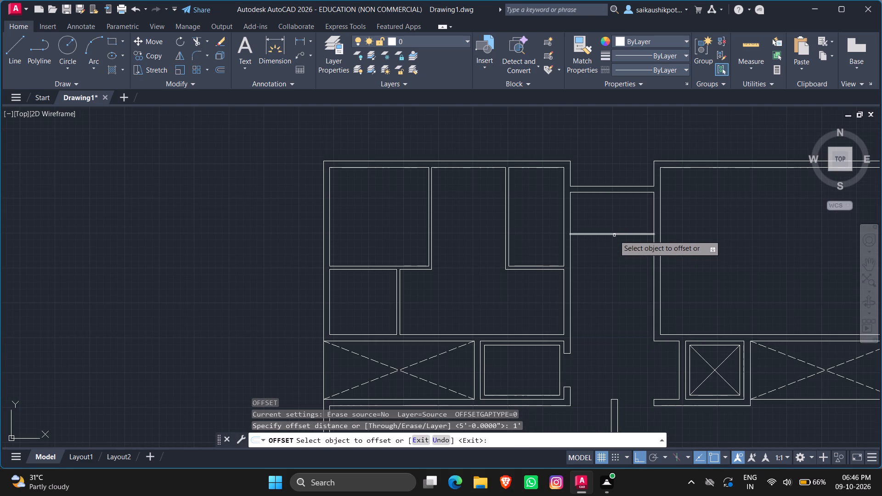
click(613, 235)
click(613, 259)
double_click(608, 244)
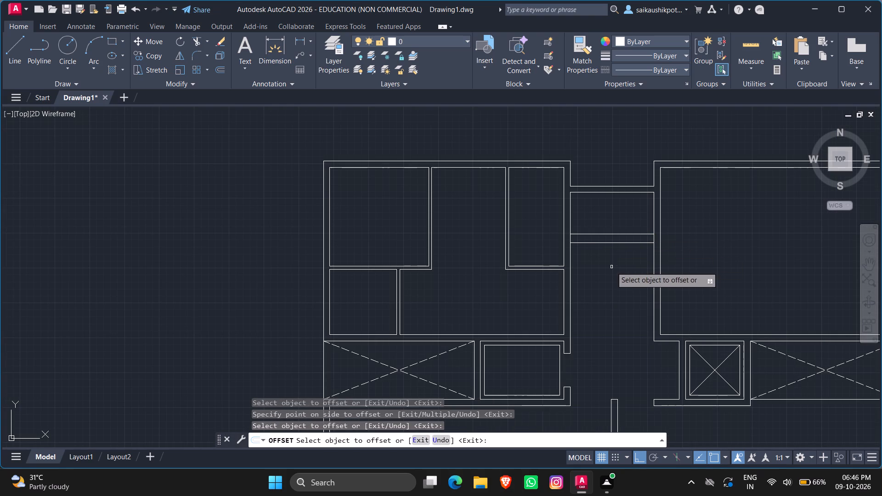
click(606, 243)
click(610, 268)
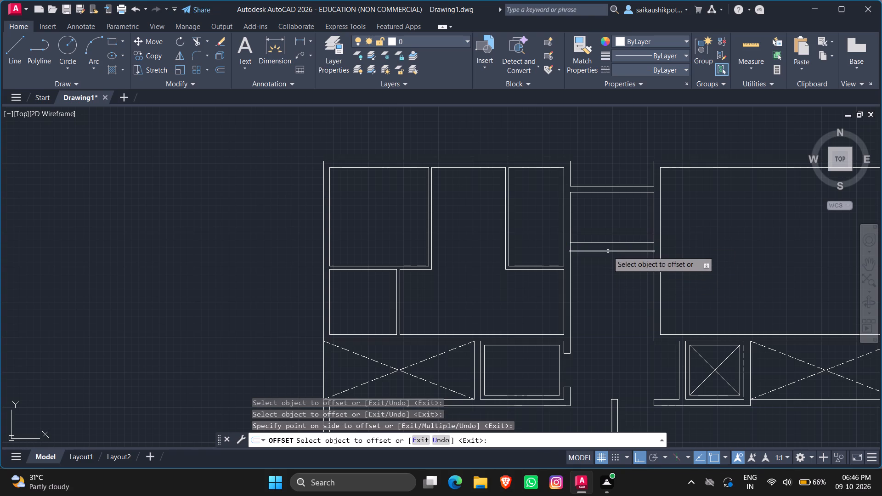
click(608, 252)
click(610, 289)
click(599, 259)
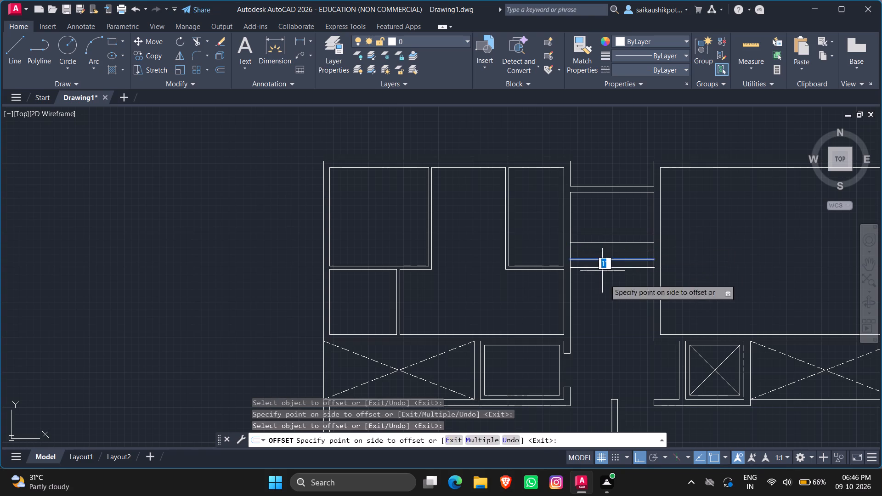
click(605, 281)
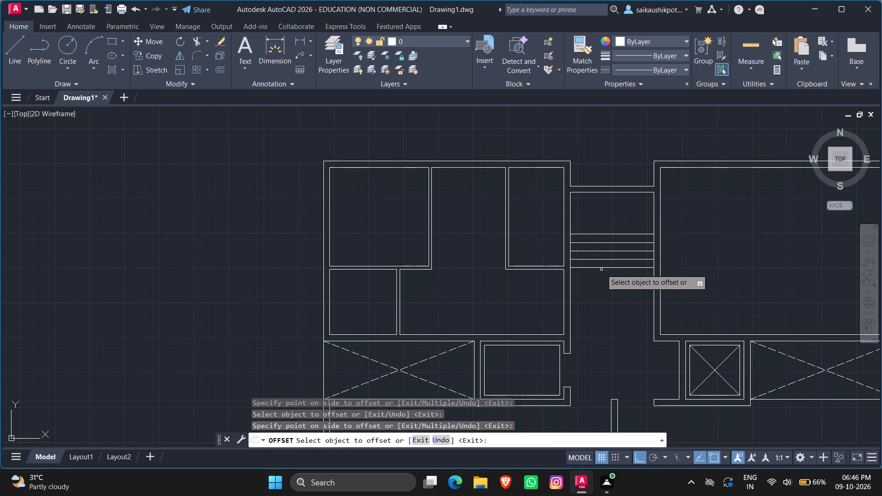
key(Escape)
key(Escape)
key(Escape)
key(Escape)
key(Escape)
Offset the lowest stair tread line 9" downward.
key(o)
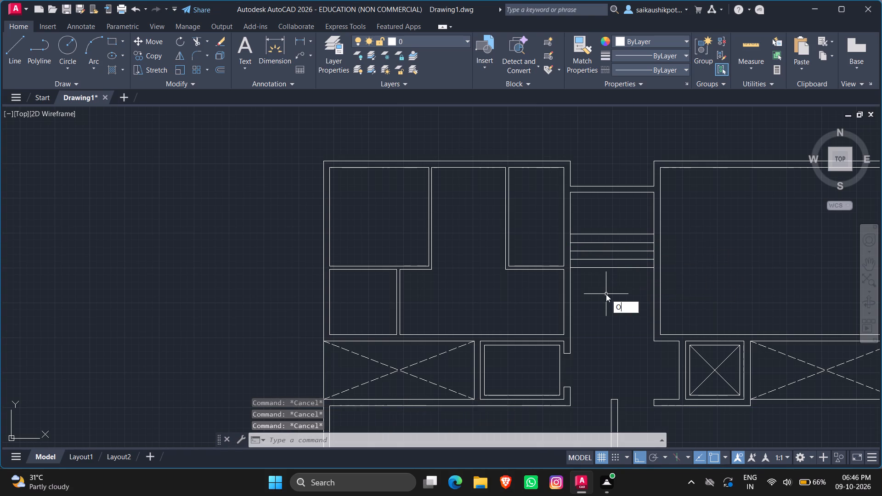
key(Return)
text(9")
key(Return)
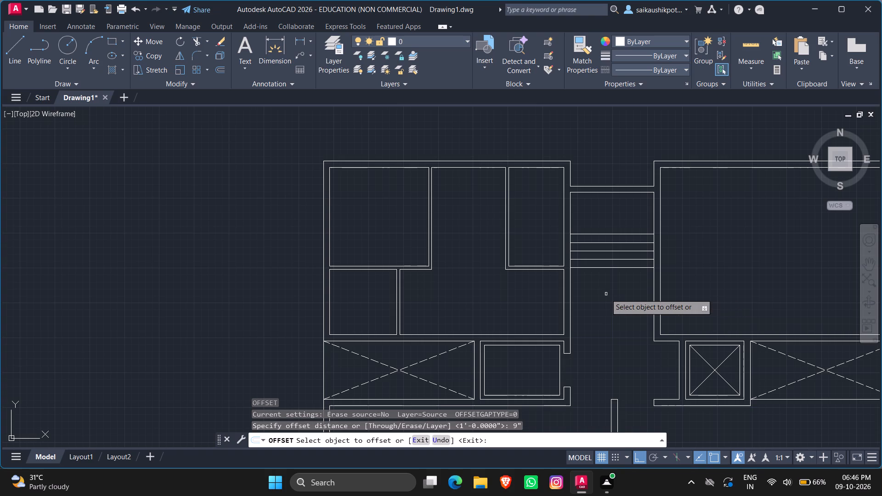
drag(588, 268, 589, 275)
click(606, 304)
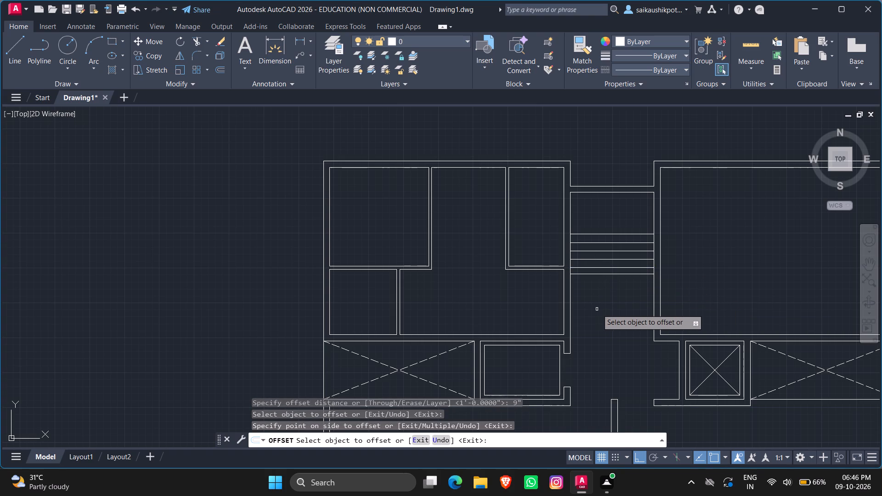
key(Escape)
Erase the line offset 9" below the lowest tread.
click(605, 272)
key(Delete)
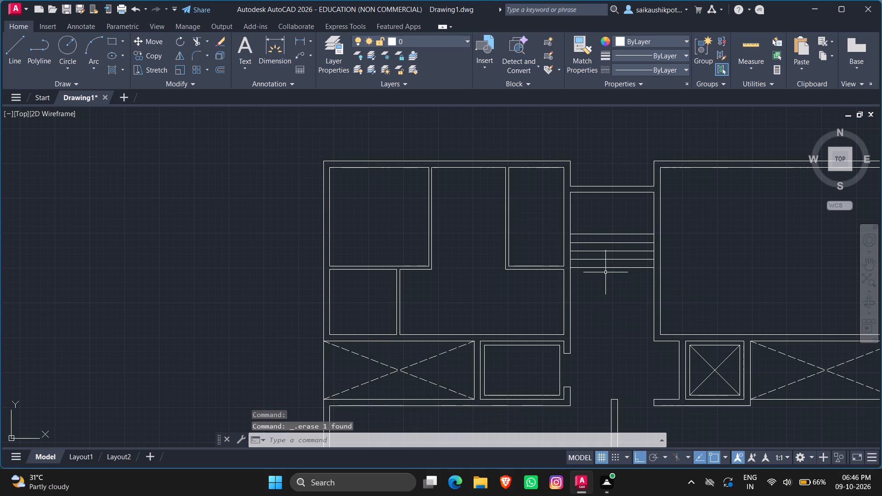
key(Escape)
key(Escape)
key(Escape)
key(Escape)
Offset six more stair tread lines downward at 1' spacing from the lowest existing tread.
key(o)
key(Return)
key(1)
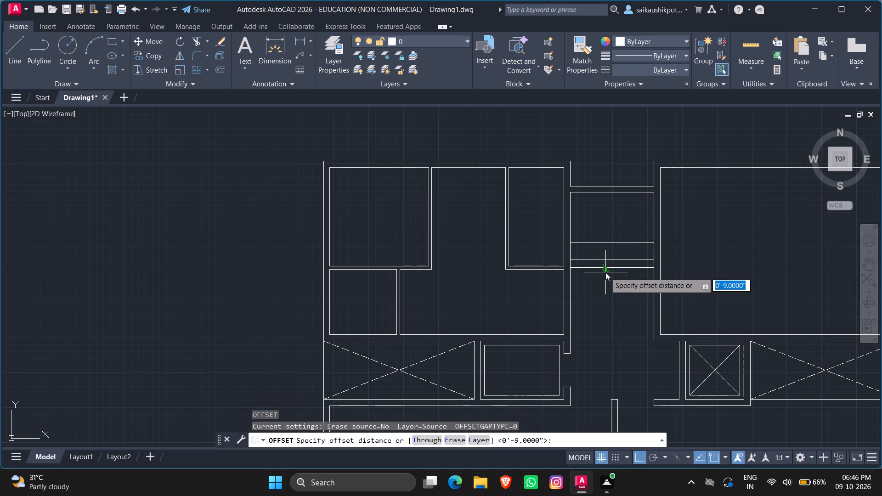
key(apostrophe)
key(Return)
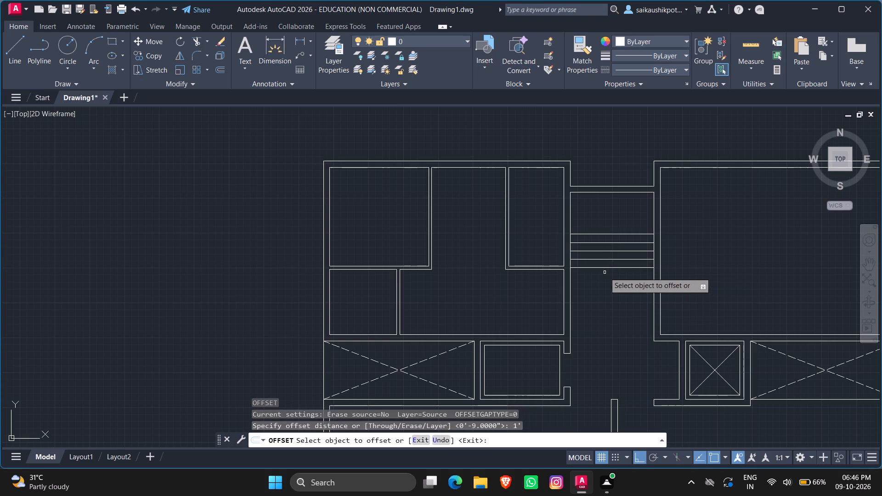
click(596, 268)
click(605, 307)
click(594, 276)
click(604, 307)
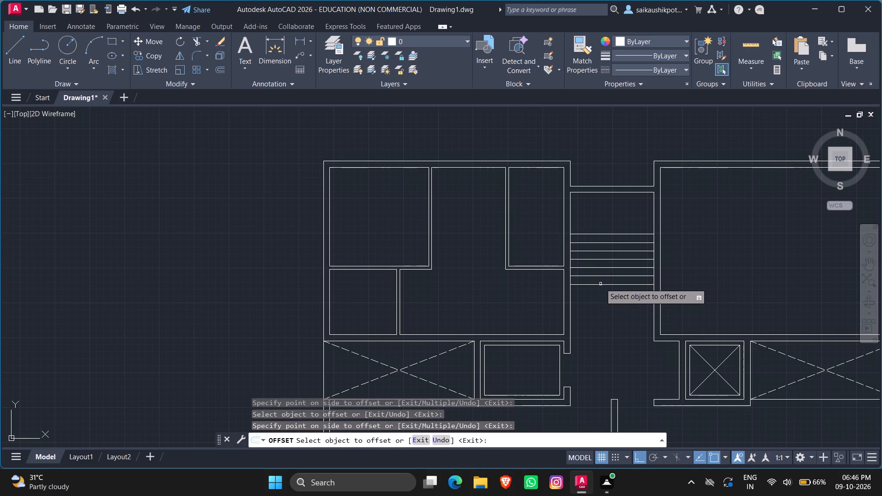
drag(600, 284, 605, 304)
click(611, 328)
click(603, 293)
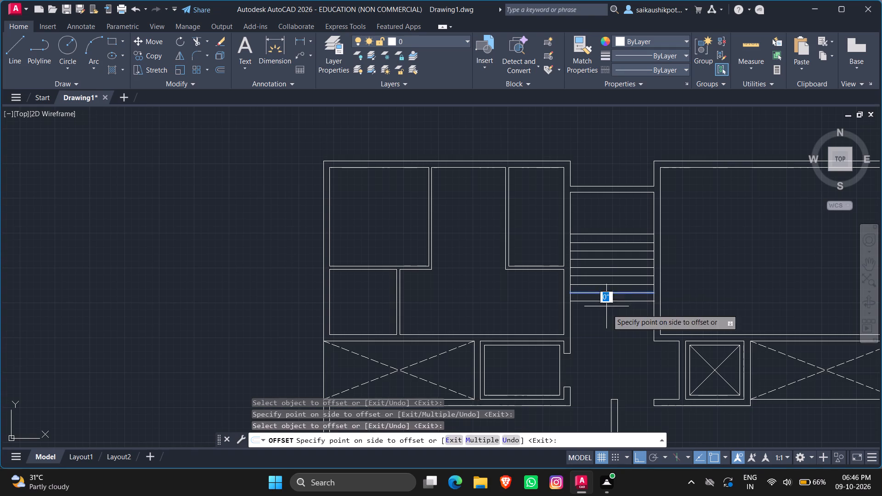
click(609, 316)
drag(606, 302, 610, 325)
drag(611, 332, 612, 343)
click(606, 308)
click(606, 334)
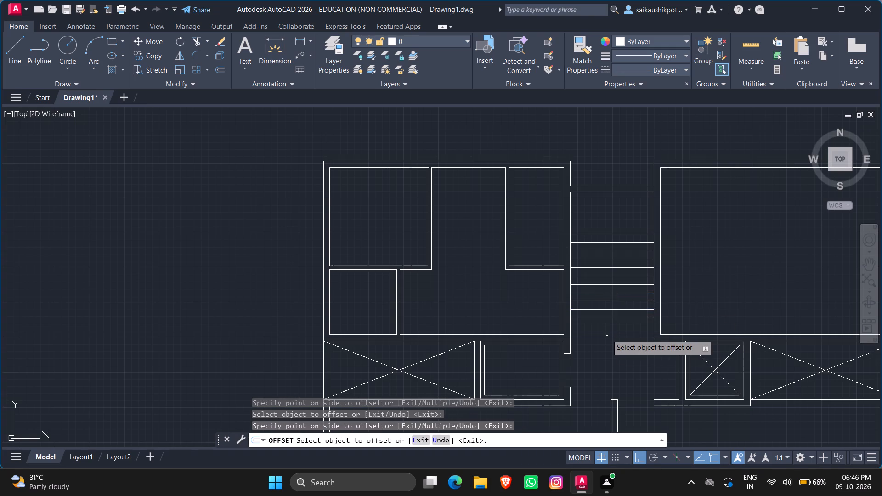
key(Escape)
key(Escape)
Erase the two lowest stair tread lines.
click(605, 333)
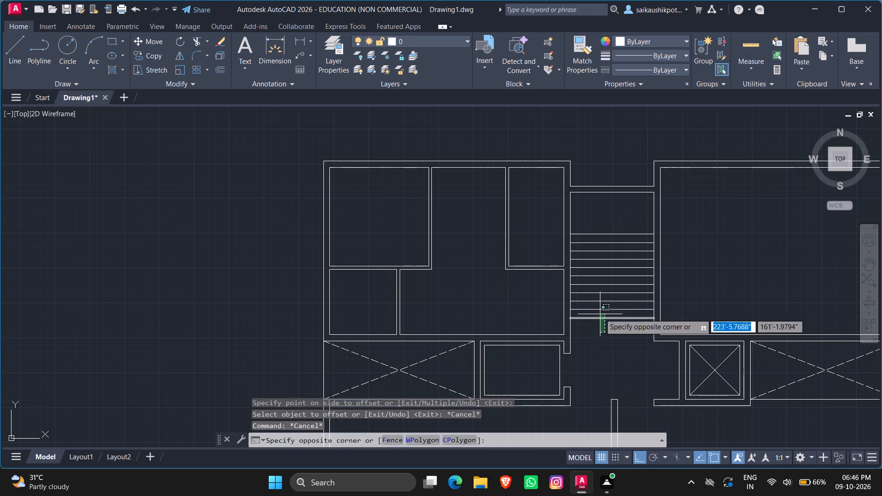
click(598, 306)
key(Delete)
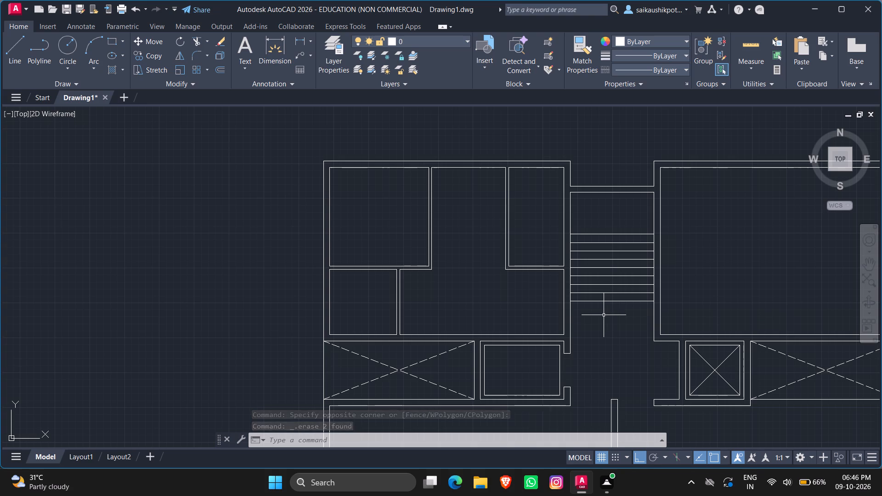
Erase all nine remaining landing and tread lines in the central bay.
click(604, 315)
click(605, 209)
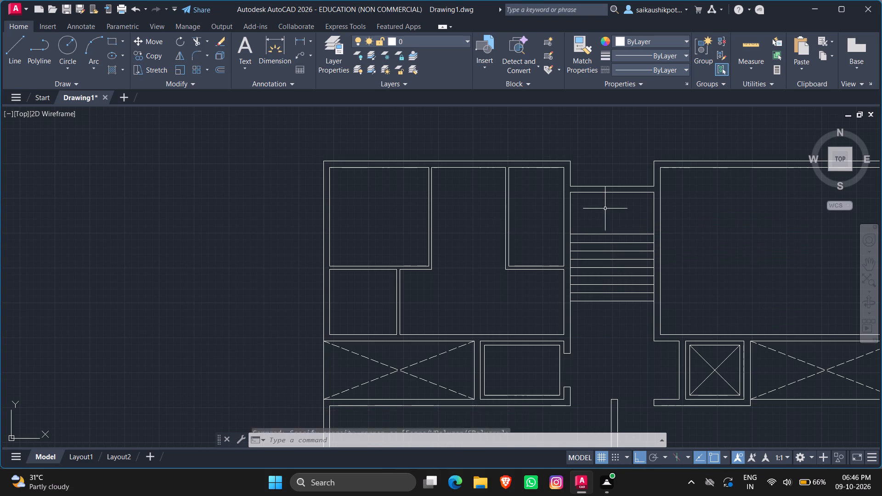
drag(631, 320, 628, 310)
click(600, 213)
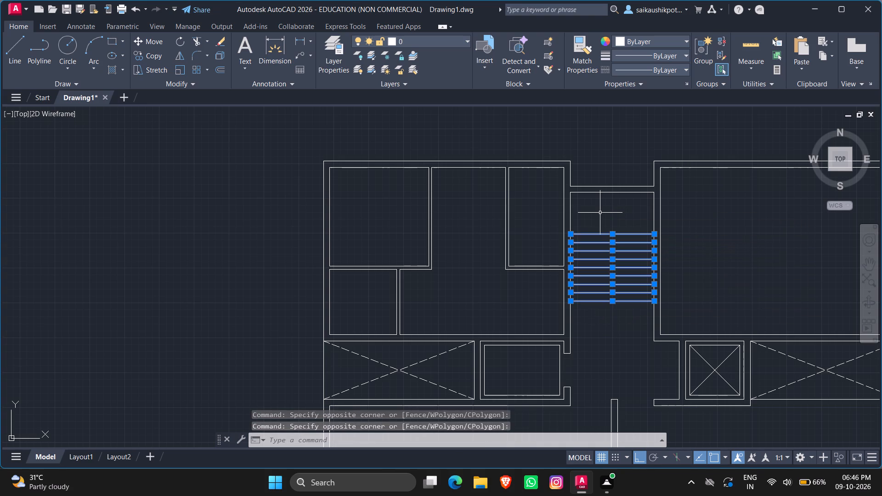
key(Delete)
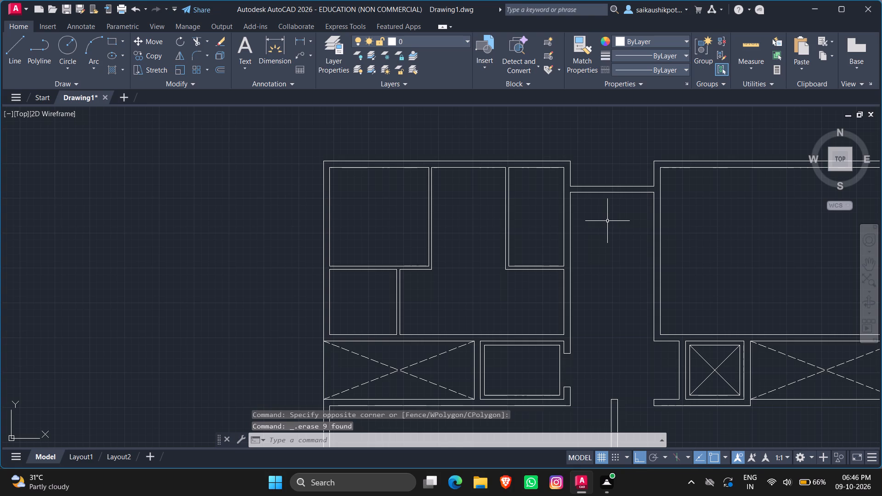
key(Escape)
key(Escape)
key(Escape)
Offset the top inner wall line of the central bay 4' downward as the landing edge.
key(o)
key(Return)
text(4')
key(Return)
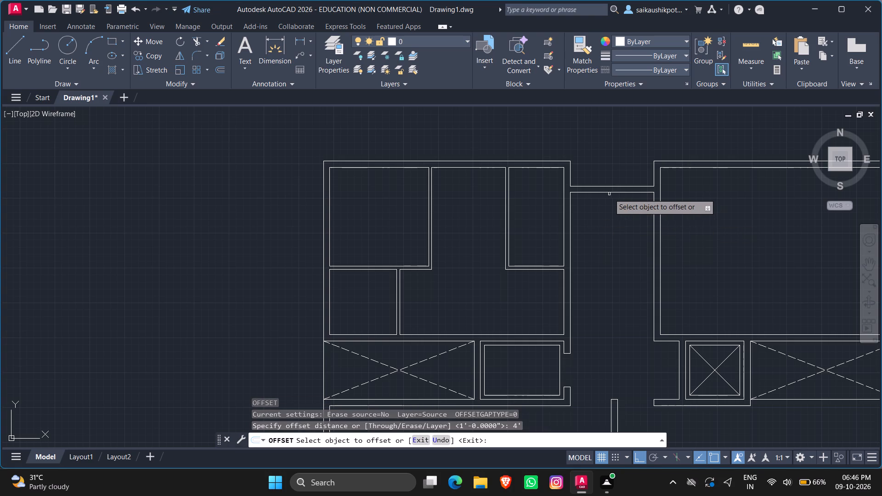
click(607, 192)
click(622, 244)
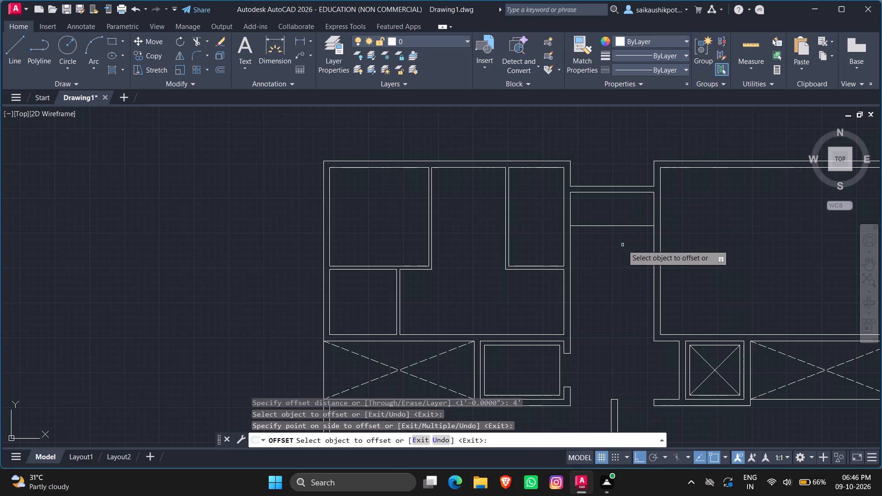
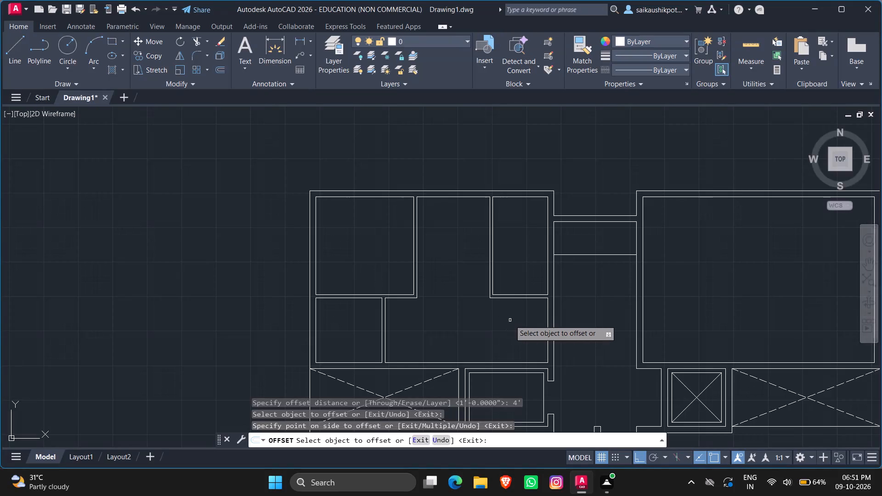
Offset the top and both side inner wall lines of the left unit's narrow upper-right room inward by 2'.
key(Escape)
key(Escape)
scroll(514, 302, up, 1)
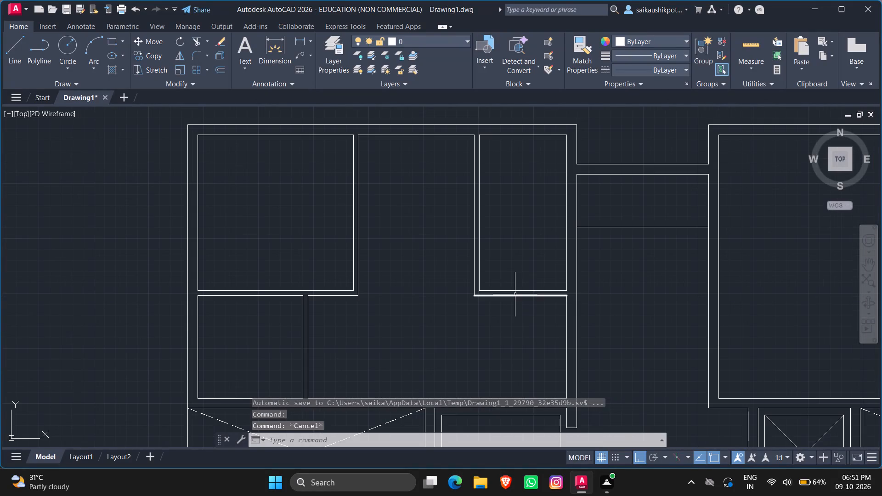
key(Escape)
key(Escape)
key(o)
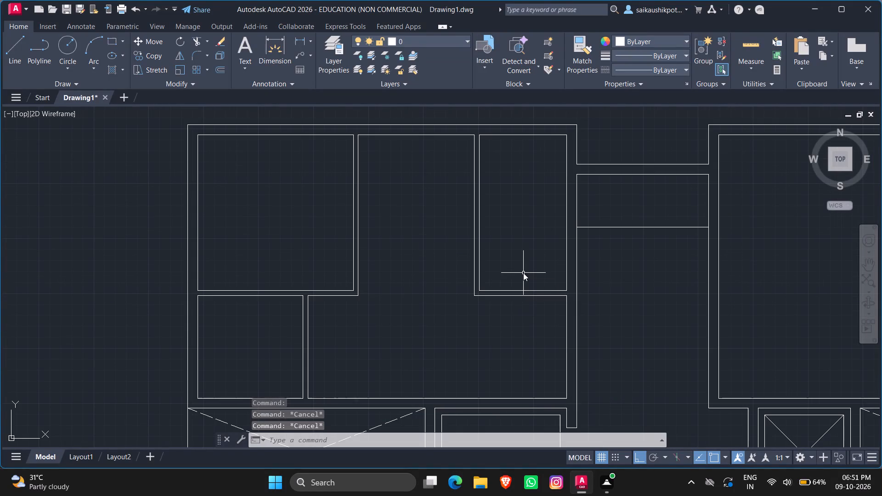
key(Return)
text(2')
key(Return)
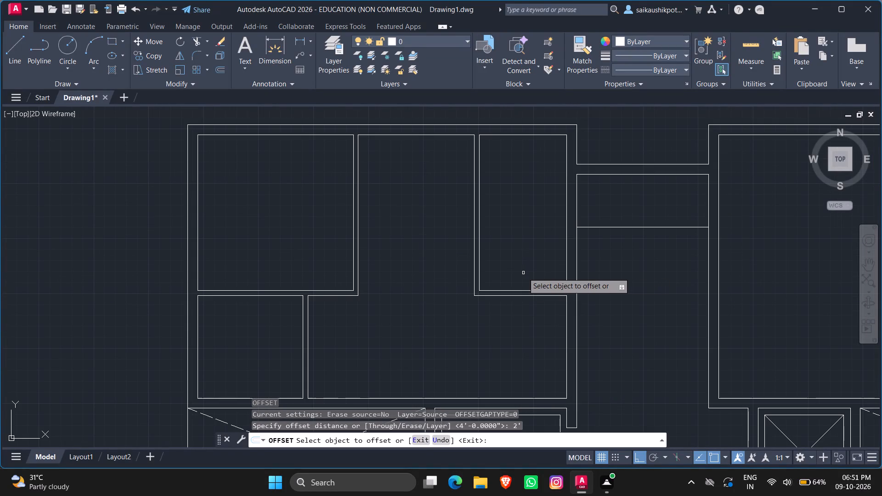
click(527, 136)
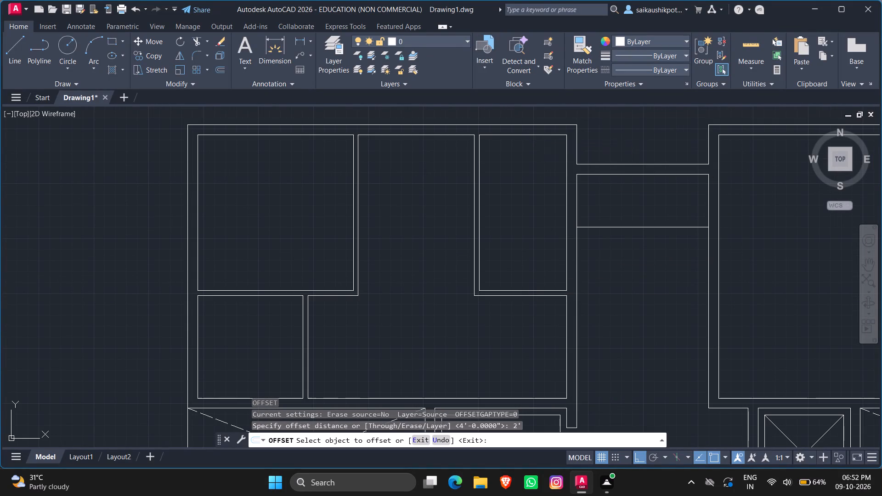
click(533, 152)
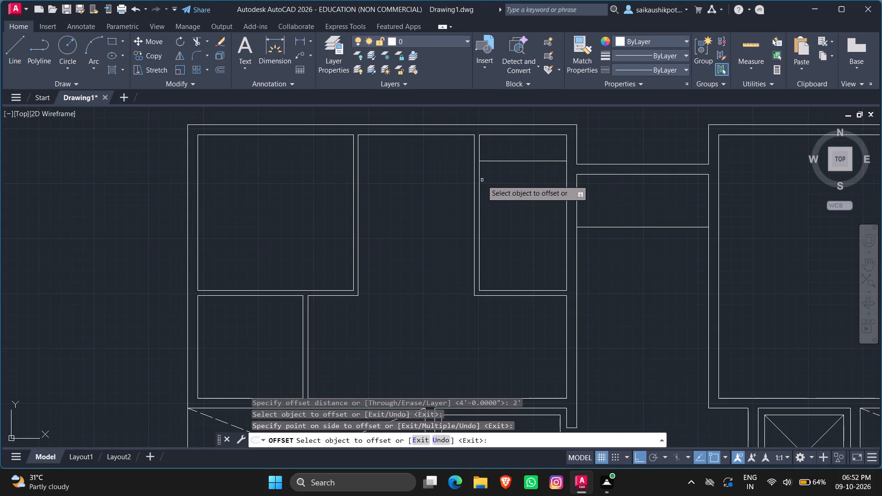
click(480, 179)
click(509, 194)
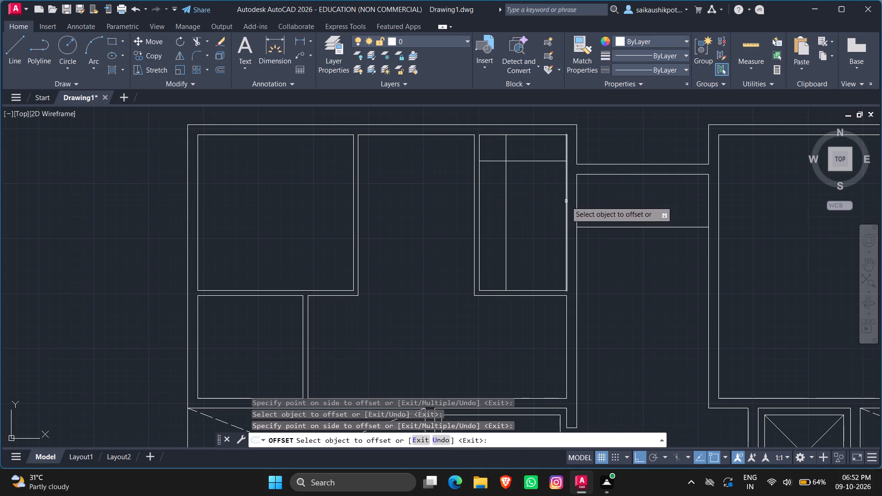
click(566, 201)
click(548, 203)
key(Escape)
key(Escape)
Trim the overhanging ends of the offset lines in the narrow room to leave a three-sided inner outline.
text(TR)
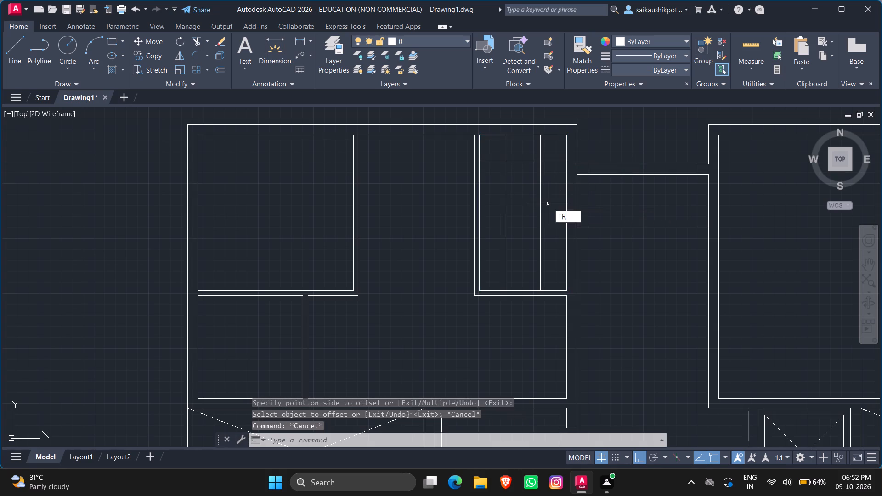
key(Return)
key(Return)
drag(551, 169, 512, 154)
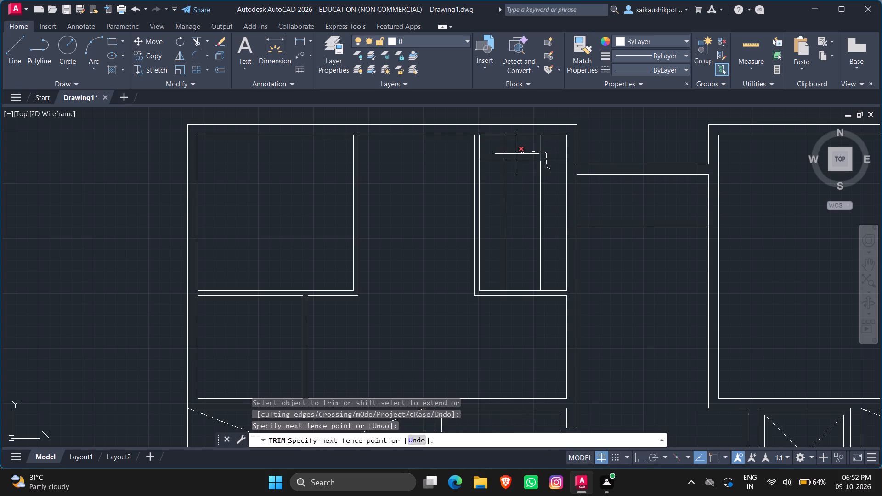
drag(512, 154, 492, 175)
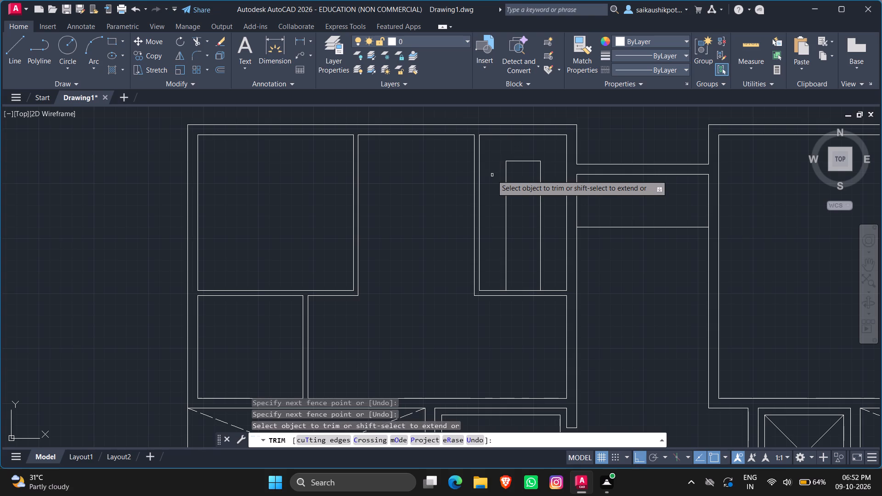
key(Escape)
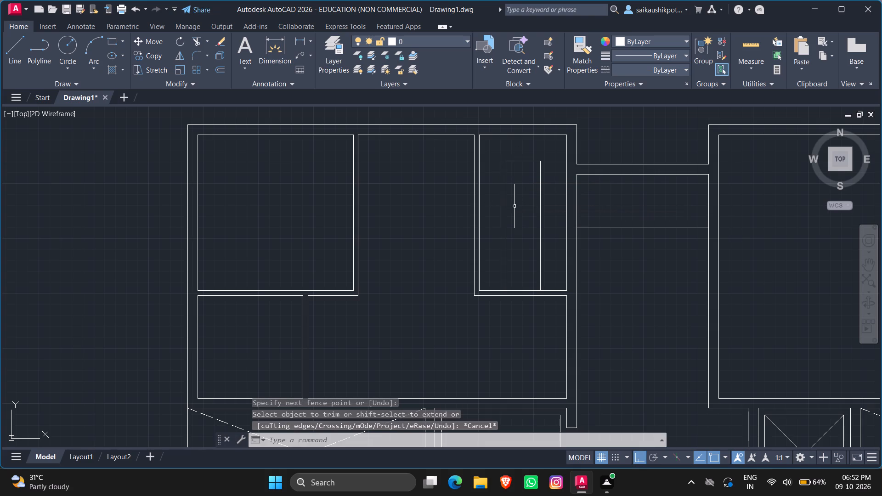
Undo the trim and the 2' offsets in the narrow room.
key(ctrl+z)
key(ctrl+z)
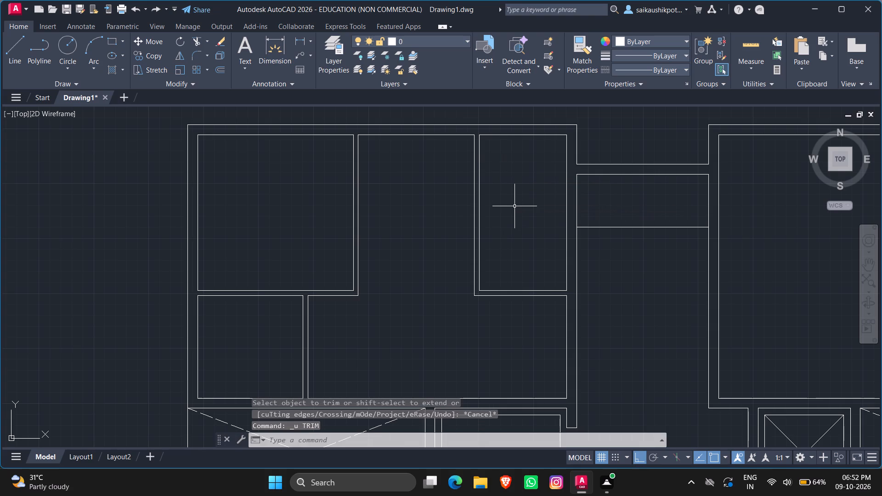
Offset the top and both side inner wall lines of the narrow upper-right room inward by 1.5'.
key(Escape)
key(Escape)
key(o)
key(Return)
key(1)
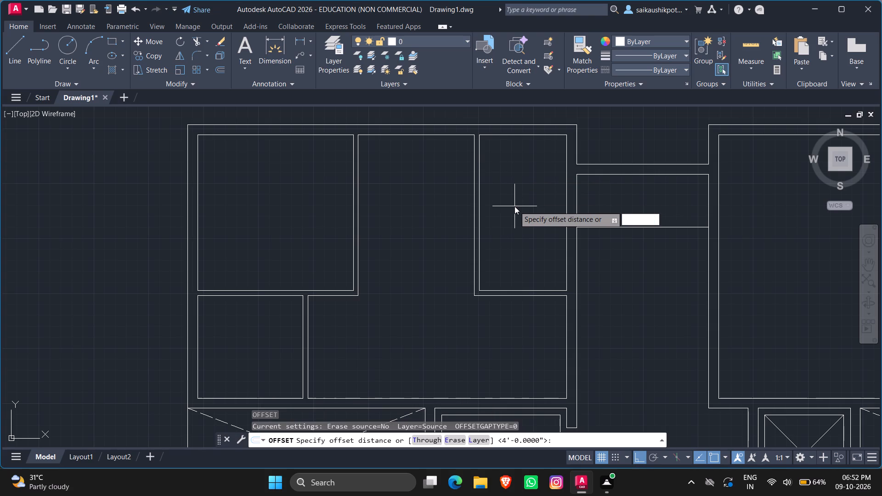
text(.5\)
key(BackSpace)
key(apostrophe)
key(Return)
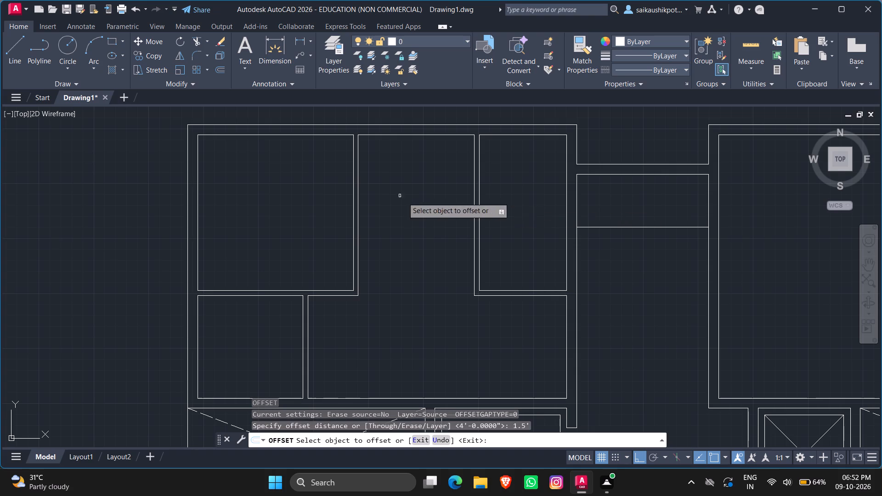
click(481, 198)
click(496, 210)
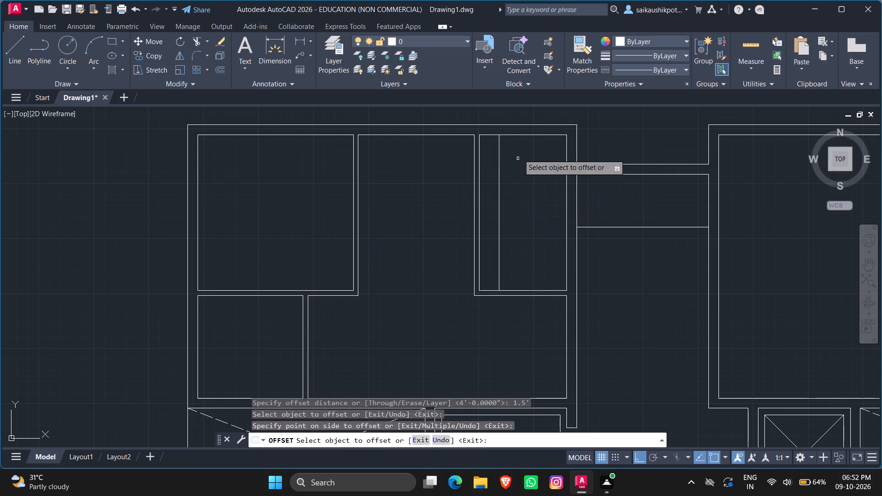
click(522, 135)
click(528, 167)
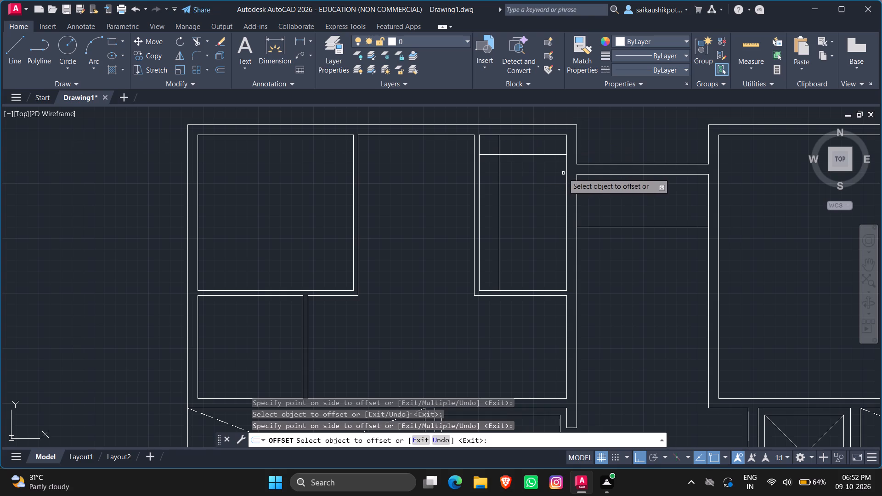
click(565, 179)
click(543, 179)
key(Escape)
key(Escape)
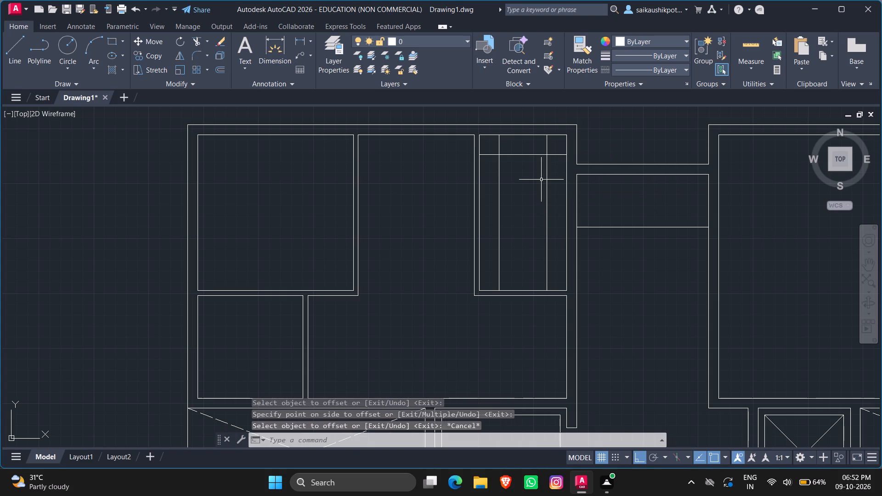
key(Escape)
Trim the overhanging ends of the 1.5' offset lines to leave a three-sided inner outline.
text(TR)
key(Return)
key(Return)
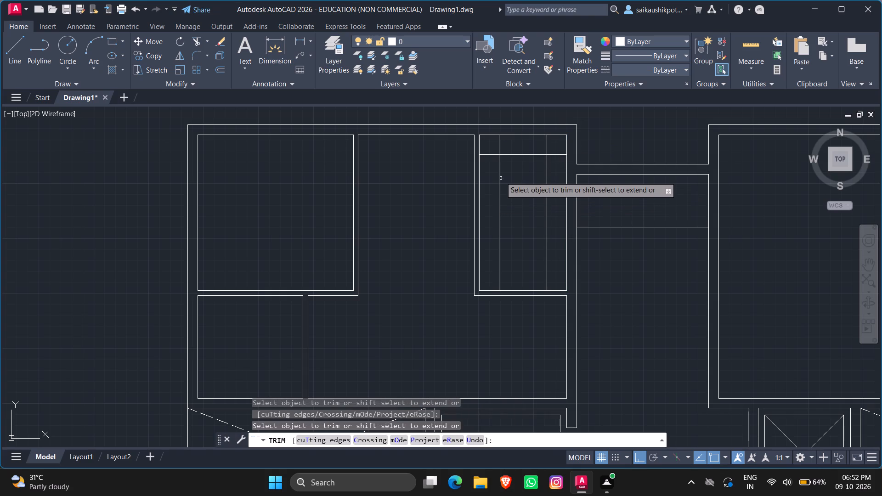
drag(488, 160, 547, 150)
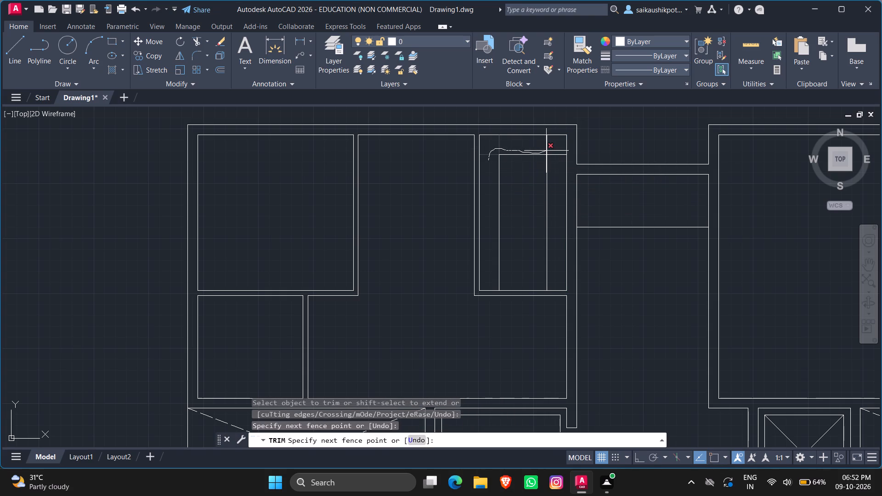
drag(547, 150, 557, 164)
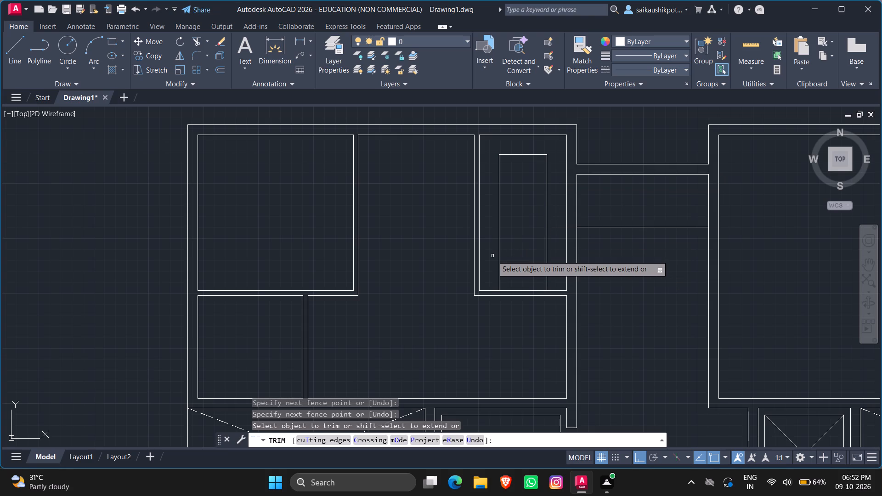
key(Escape)
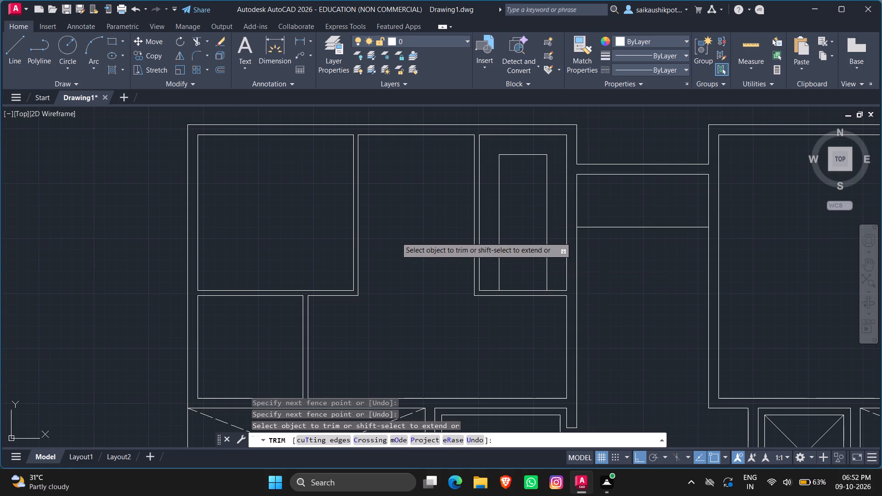
key(Escape)
Insert the line-drawn bed block from the recent blocks, placing it in empty space outside the floor plan.
click(36, 27)
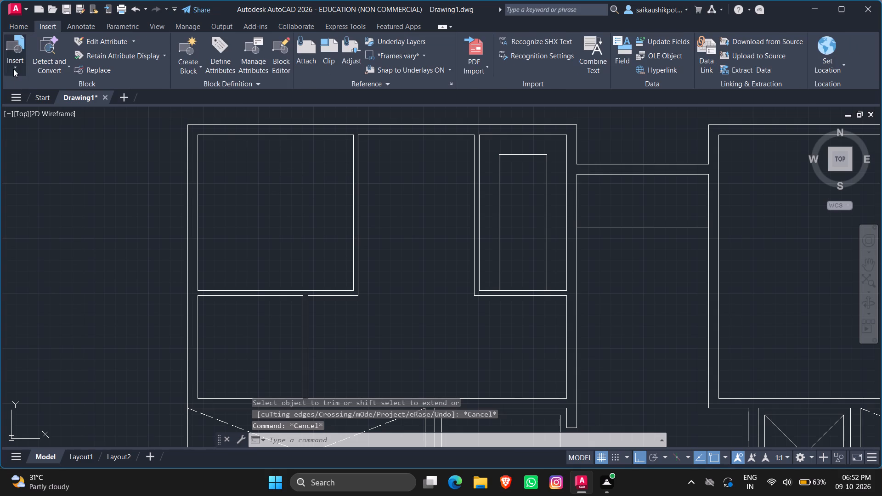
click(13, 69)
click(28, 150)
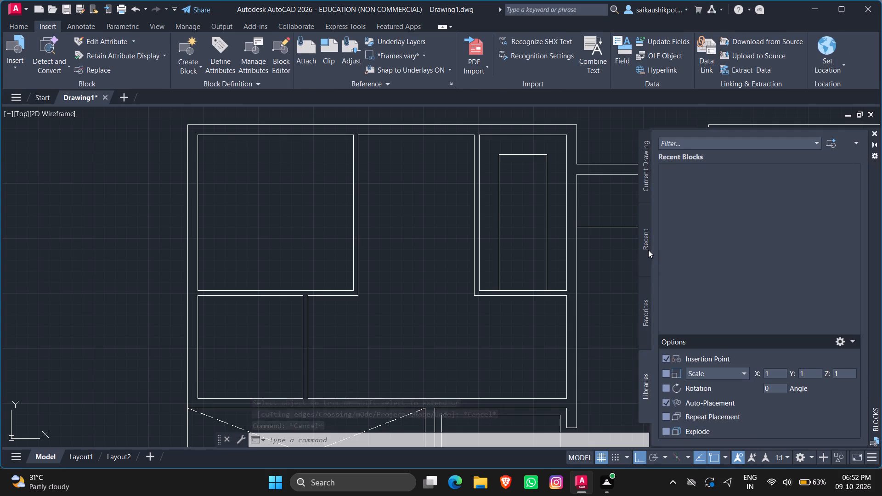
click(648, 249)
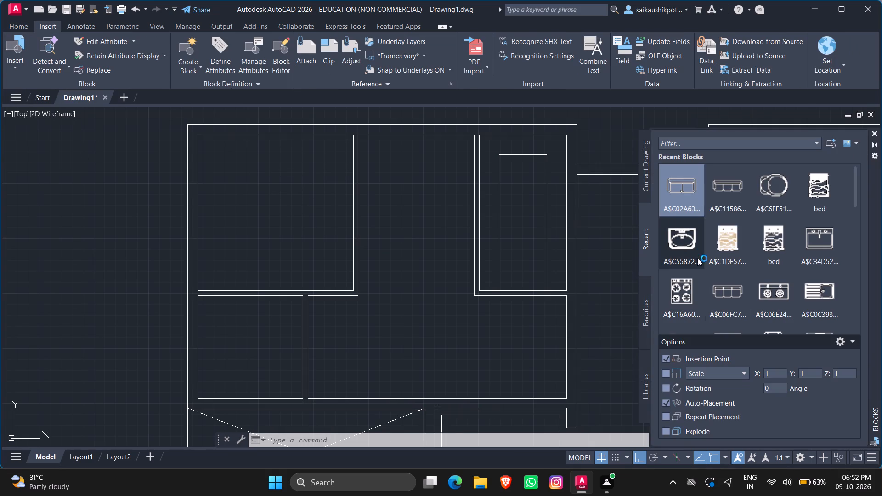
click(813, 203)
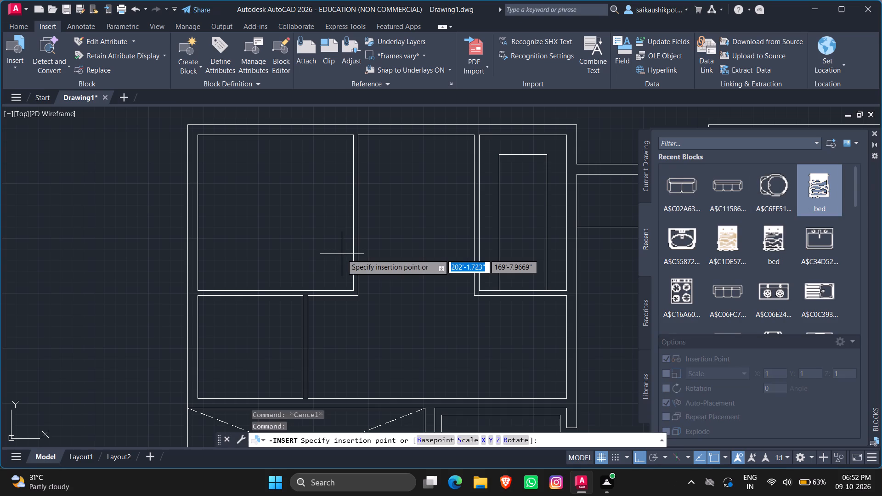
scroll(342, 254, down, 1)
scroll(342, 254, up, 1)
scroll(335, 263, down, 5)
scroll(304, 285, down, 1)
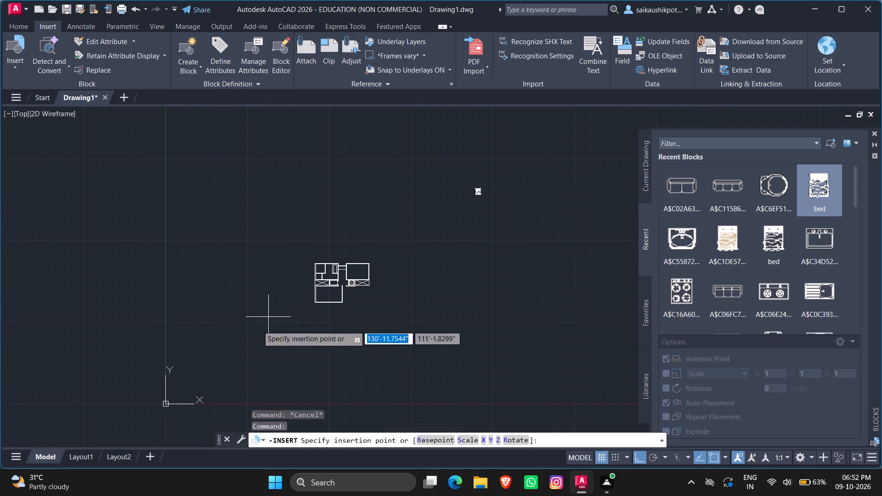
click(215, 359)
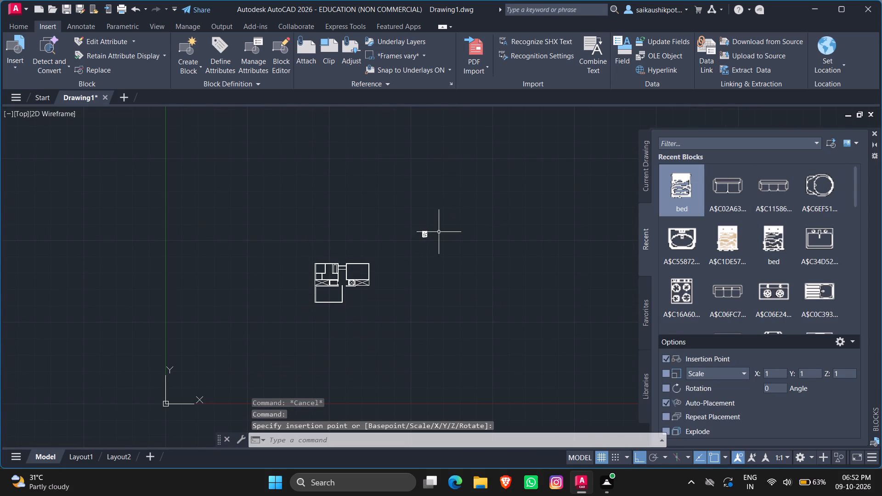
Move the bed block into the left unit's upper-left room with Ortho off, its head towards the top wall.
scroll(422, 242, up, 3)
click(418, 220)
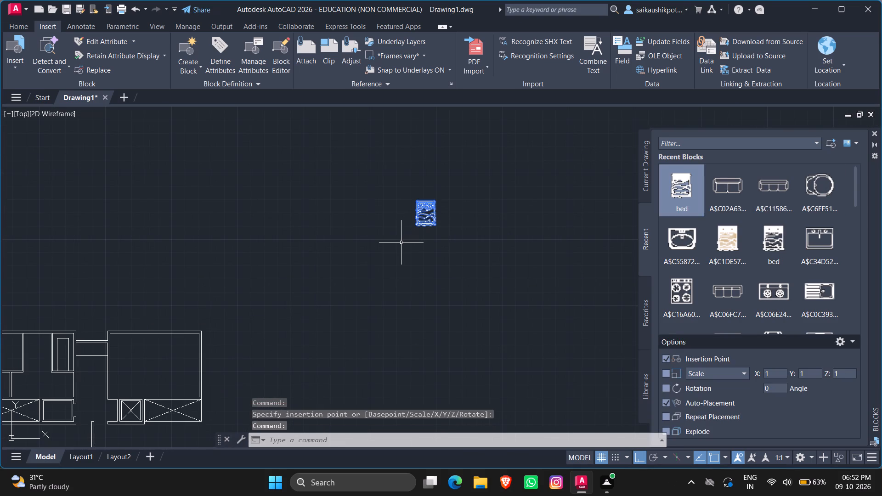
key(m)
key(Return)
click(422, 228)
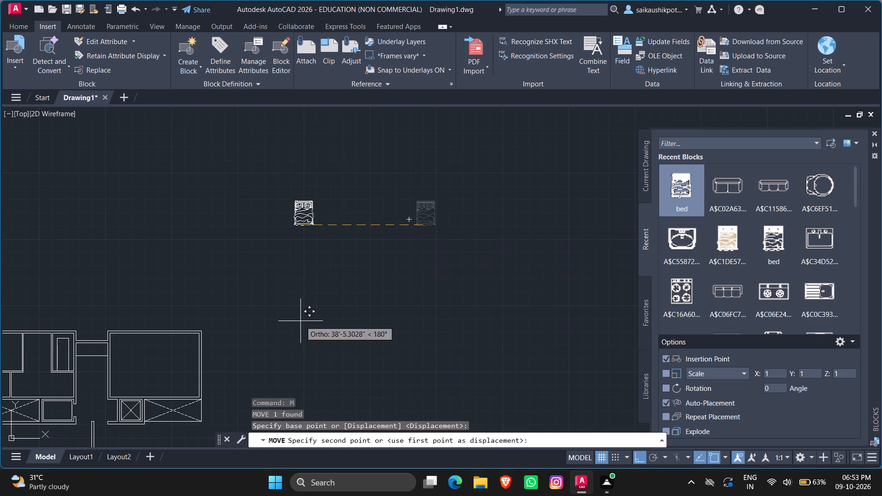
scroll(388, 276, down, 1)
key(F8)
scroll(421, 278, down, 3)
scroll(317, 318, up, 4)
scroll(417, 258, down, 1)
scroll(423, 274, up, 3)
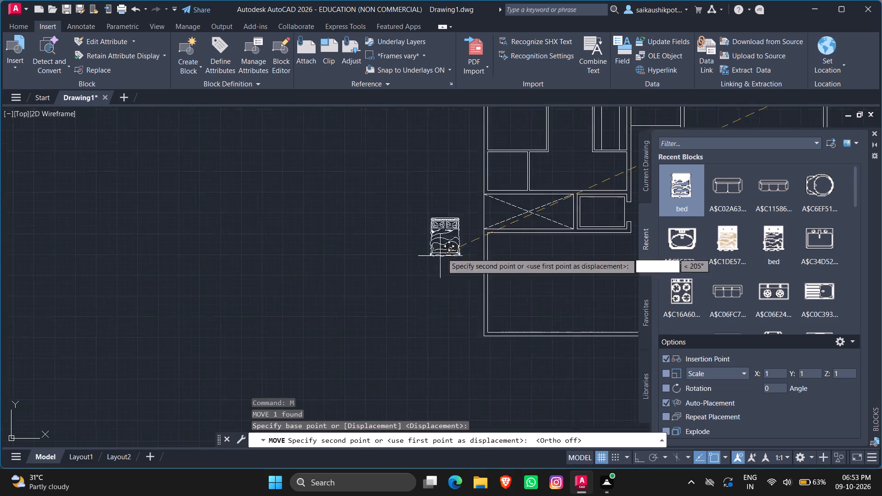
scroll(379, 310, down, 3)
scroll(410, 284, up, 3)
scroll(371, 333, down, 2)
scroll(373, 327, up, 4)
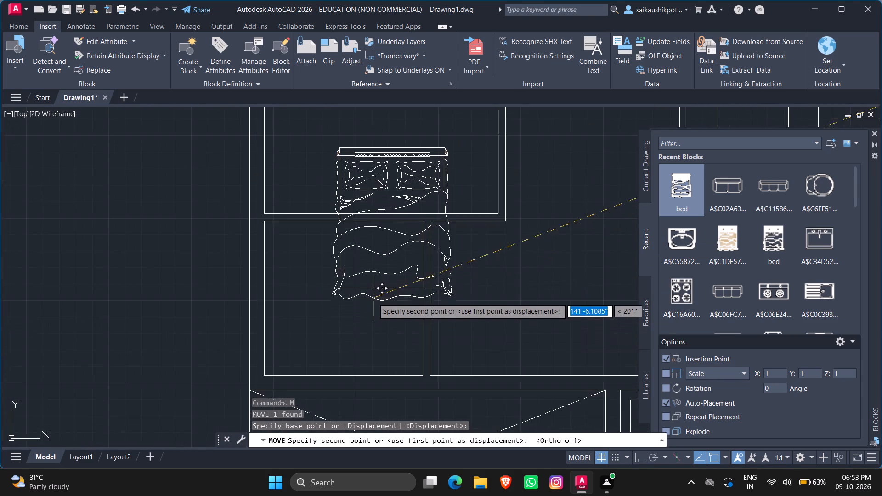
scroll(373, 300, down, 3)
scroll(365, 305, up, 2)
scroll(351, 365, down, 1)
scroll(358, 327, up, 4)
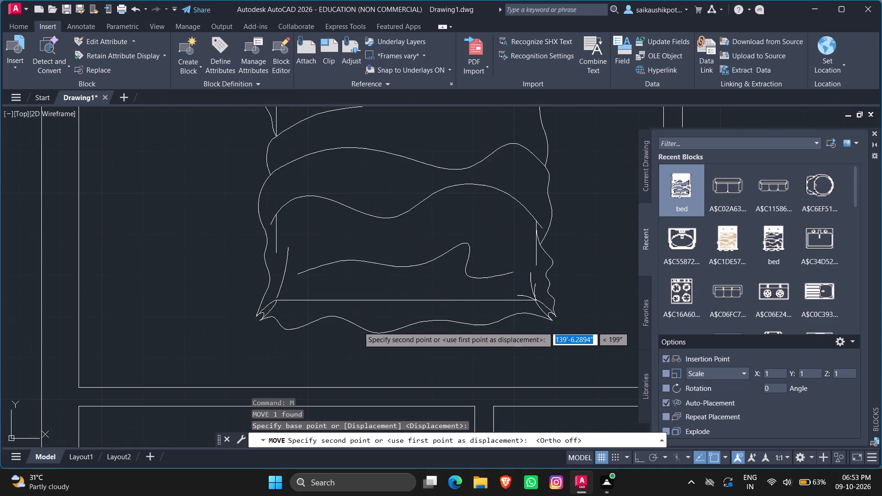
scroll(335, 349, down, 3)
click(327, 332)
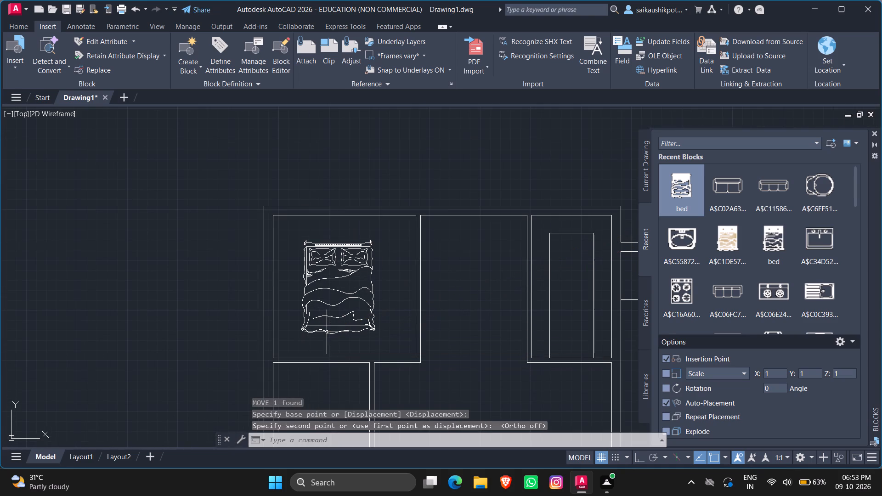
Scale the bed block in the upper-left room down freehand to about two-thirds of its size.
click(342, 311)
click(320, 326)
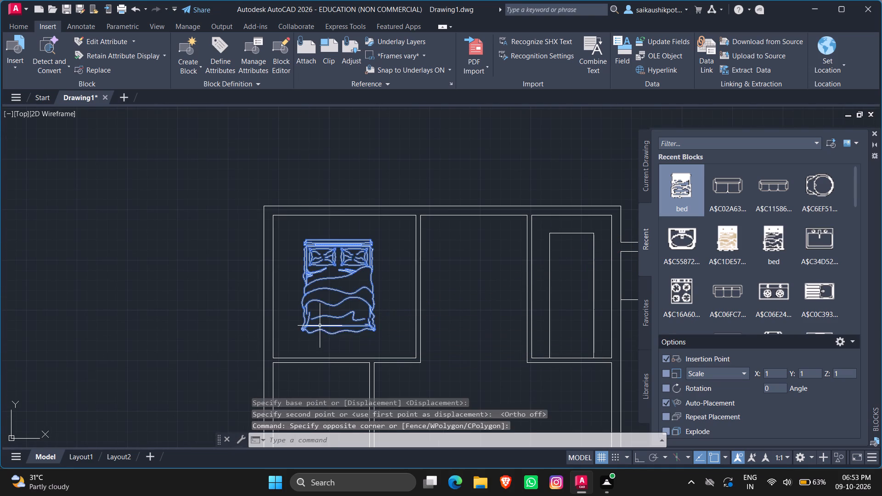
text(SC)
key(Return)
click(326, 316)
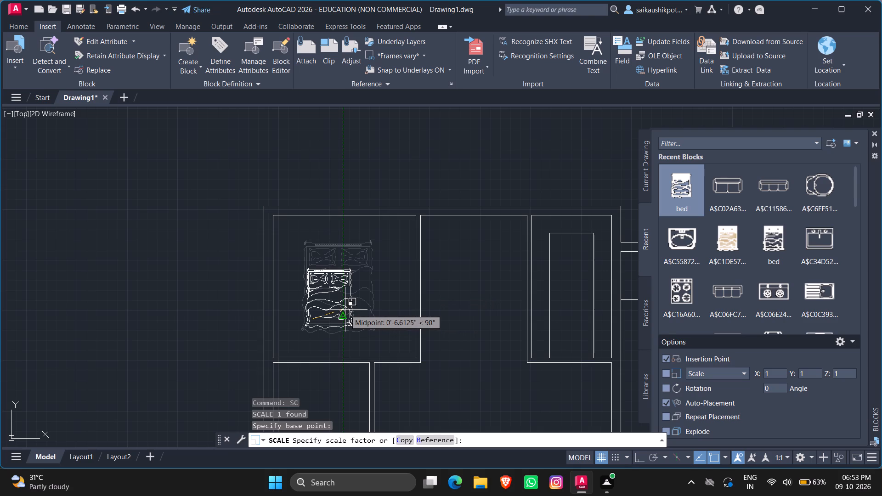
click(345, 310)
Rotate the scaled bed block 90° with Ortho on so its head faces the room's left wall.
click(355, 326)
click(323, 319)
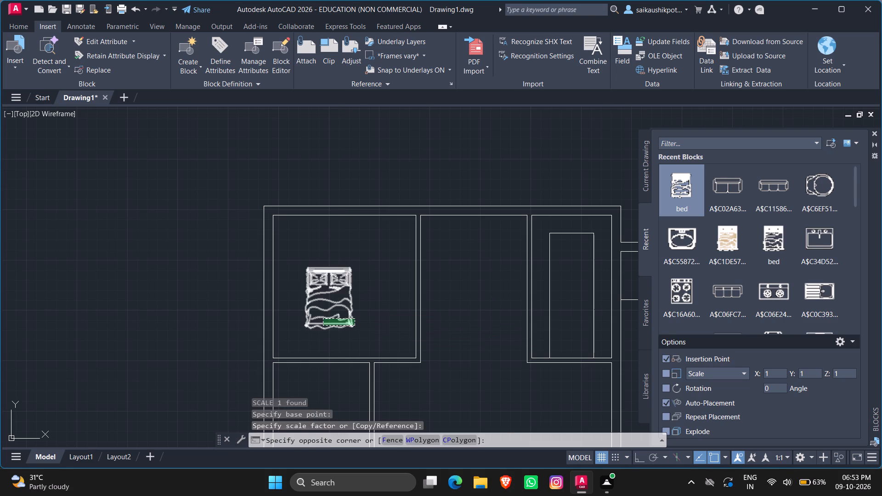
text(RO)
key(Return)
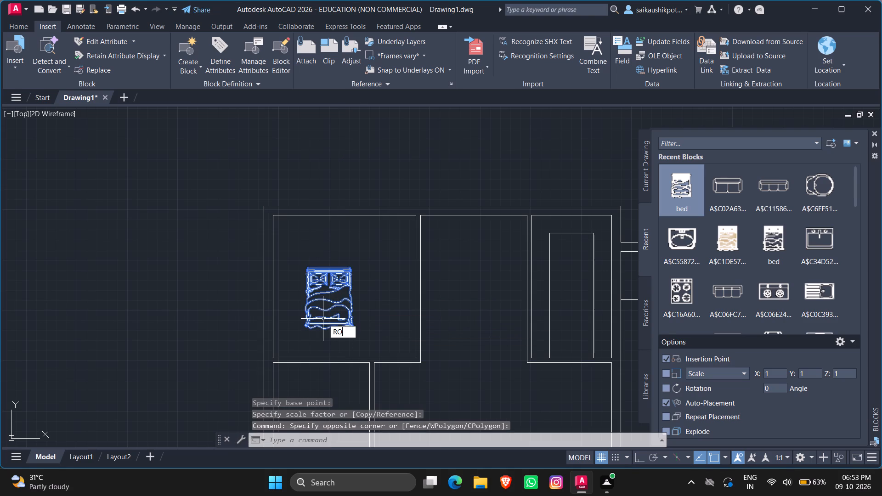
click(349, 272)
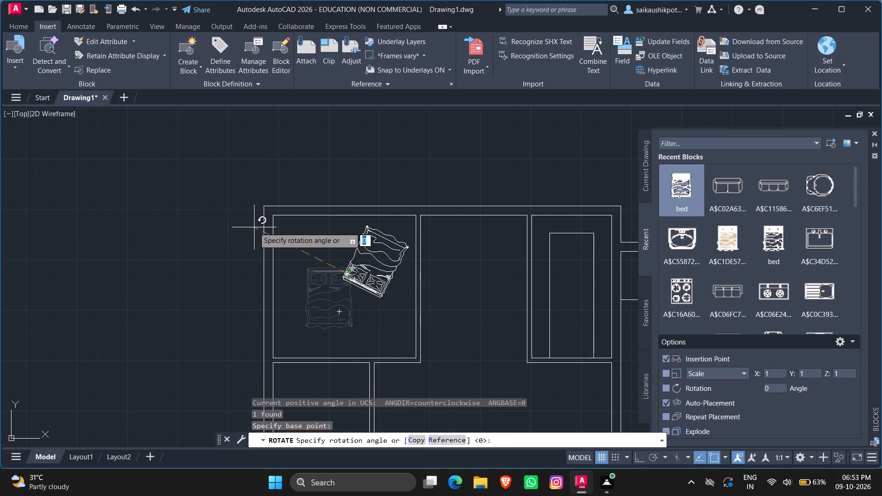
key(F8)
click(342, 222)
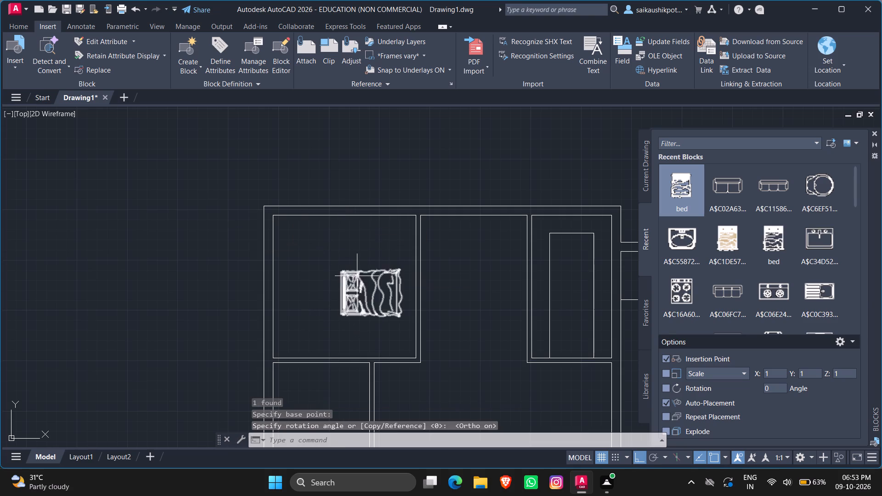
Move the bed with Ortho off so its headboard sits just inside the upper-left room's left wall.
click(360, 286)
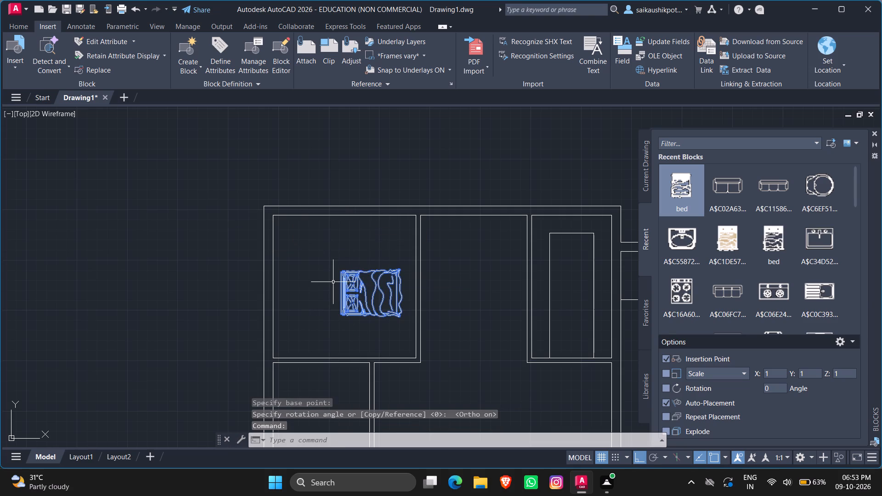
key(m)
key(Return)
click(345, 274)
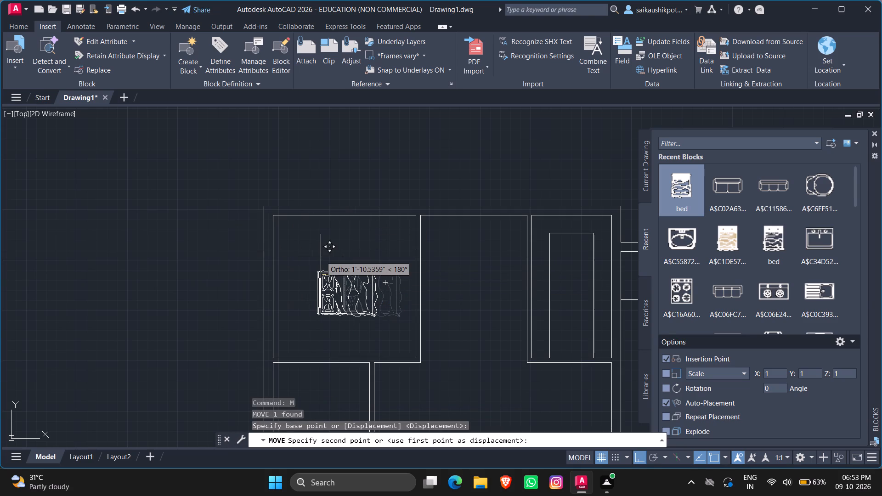
key(F8)
scroll(321, 256, up, 3)
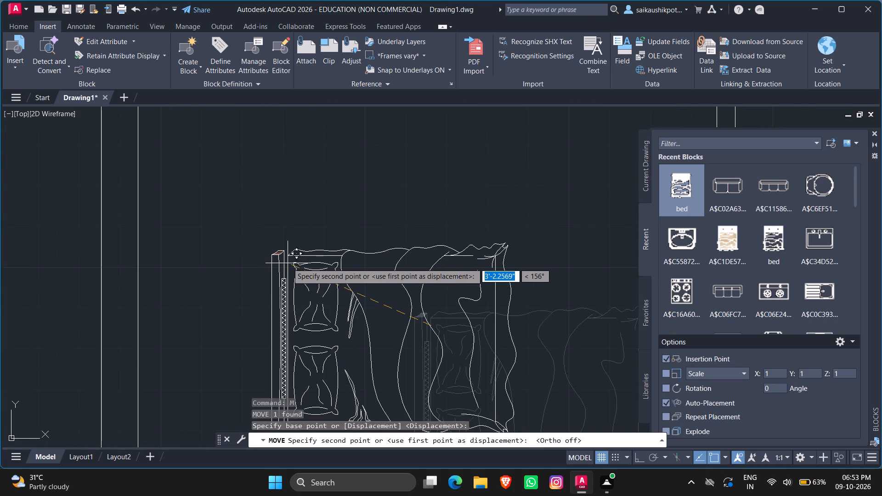
scroll(322, 191, down, 2)
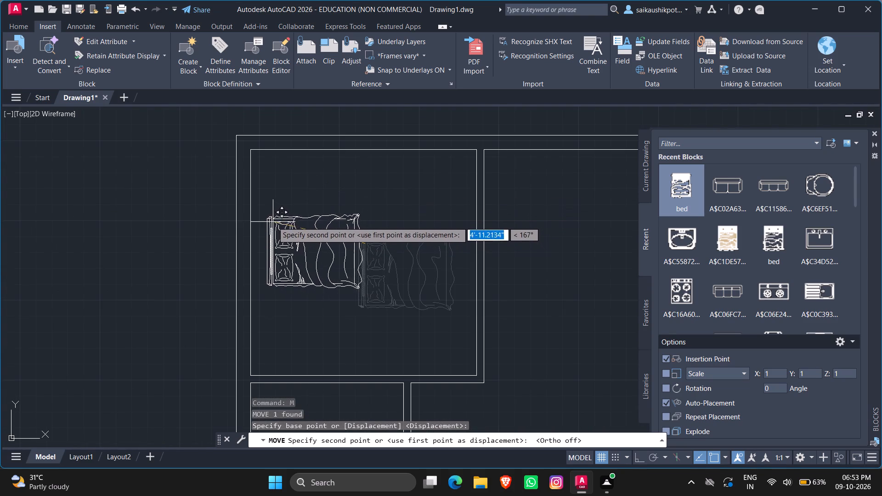
scroll(265, 217, up, 2)
click(261, 214)
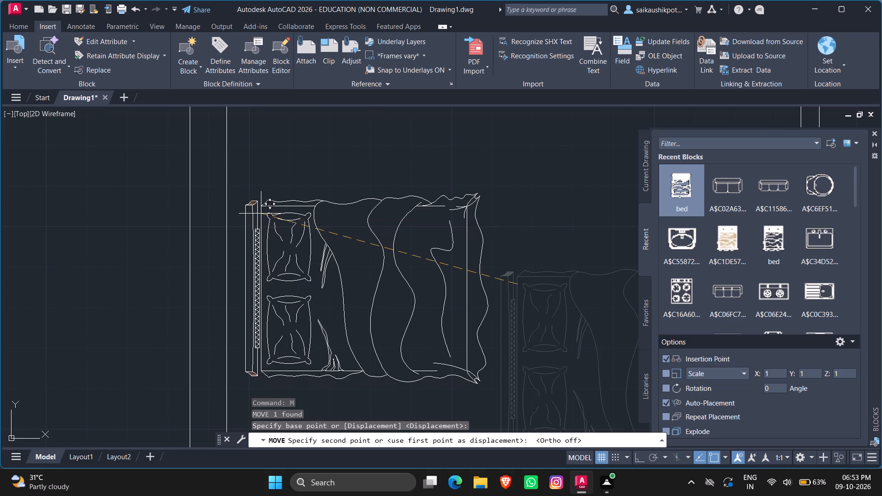
scroll(300, 200, down, 1)
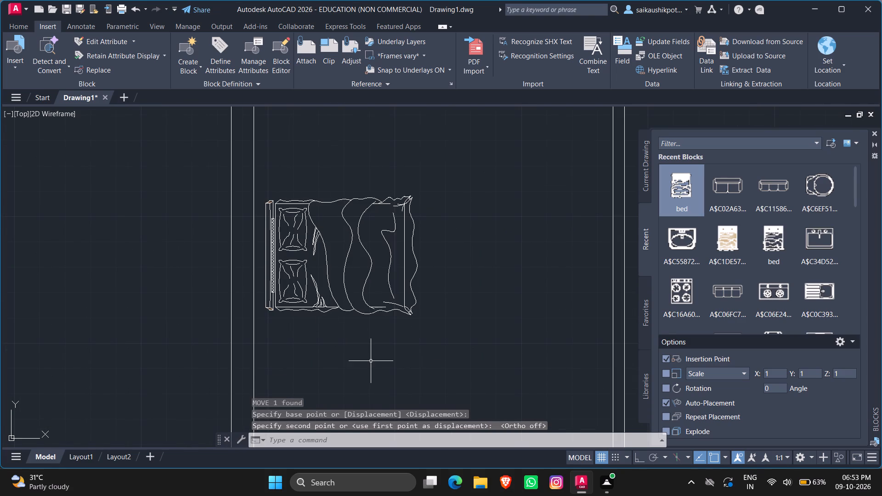
key(Escape)
Copy the bed block and paste the duplicate into the open area below the middle room of the left unit.
scroll(313, 301, down, 3)
click(320, 291)
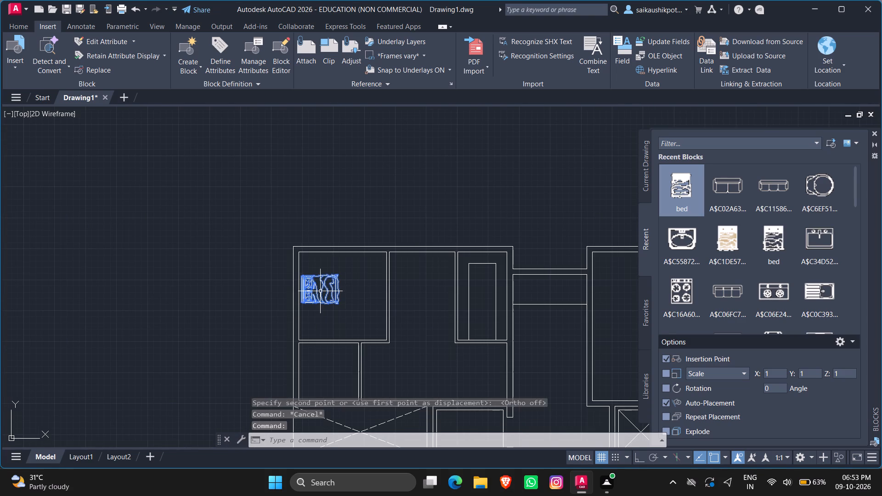
key(ctrl+c)
key(ctrl+v)
scroll(354, 293, down, 3)
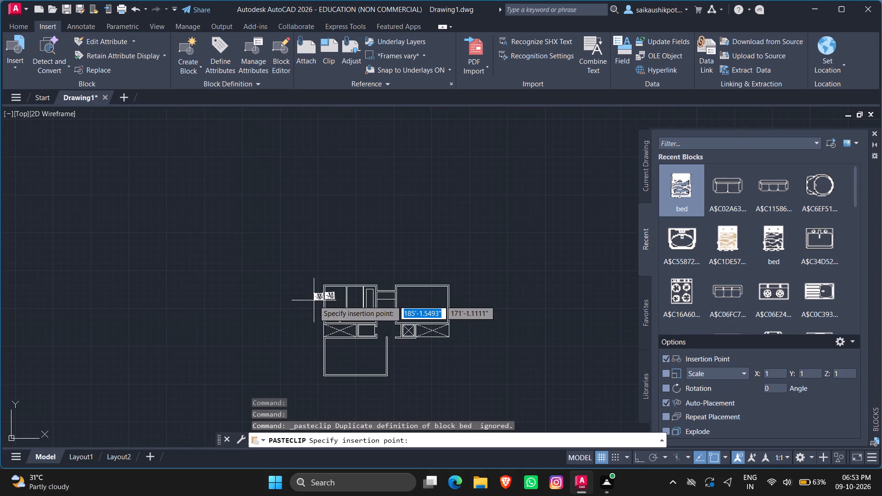
scroll(338, 328, up, 3)
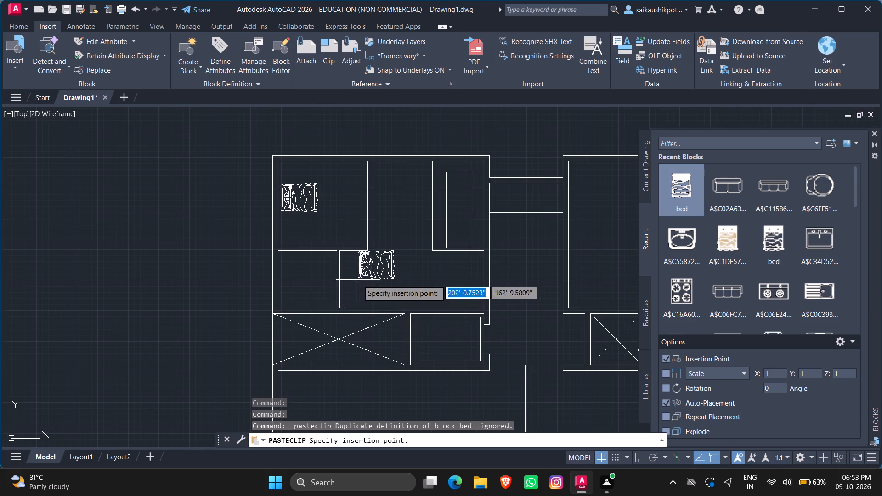
click(385, 285)
Rotate the pasted bed 180° with Ortho on so its head points right.
click(387, 276)
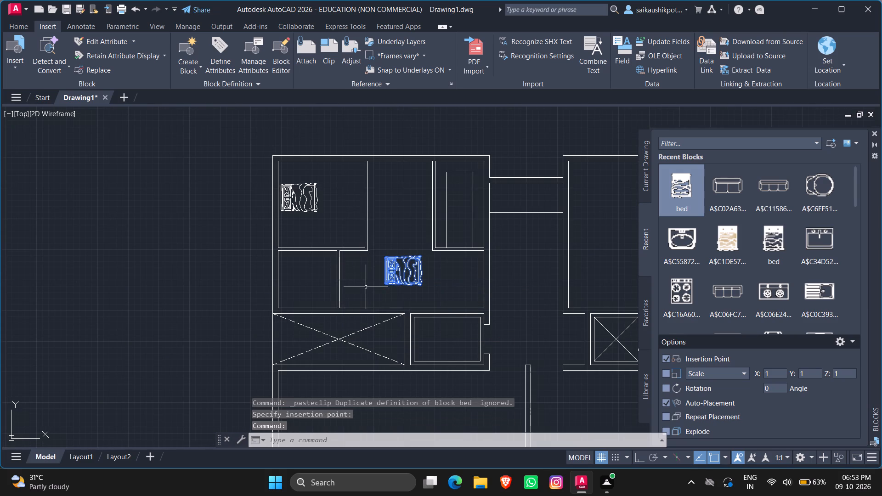
text(RO)
key(Return)
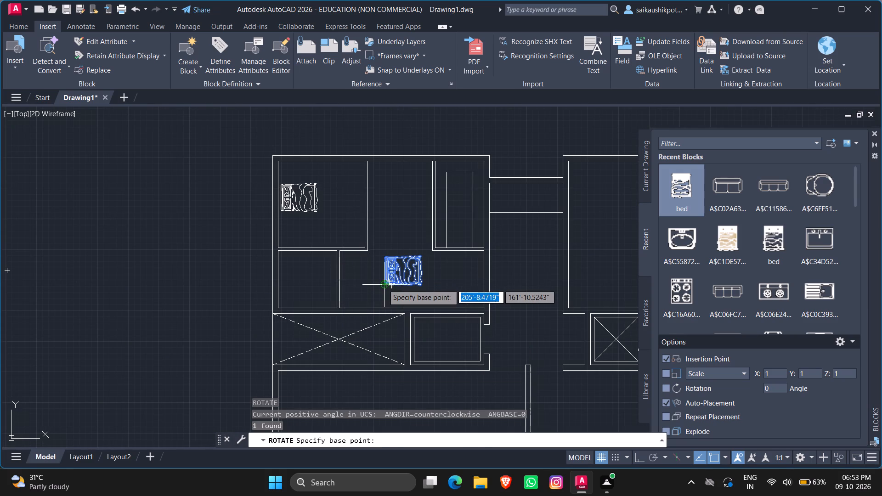
click(383, 284)
key(F8)
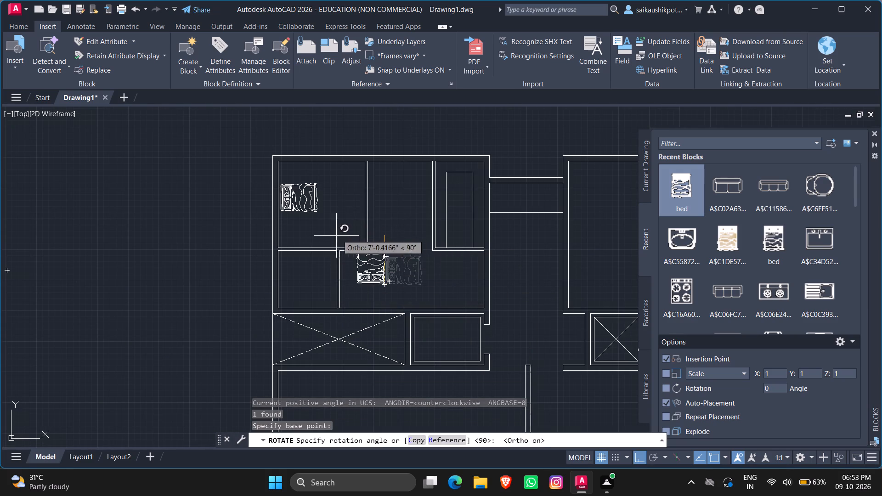
click(171, 296)
Move the rotated bed copy up into the middle room with Ortho off, its headboard just inside the right wall.
click(379, 293)
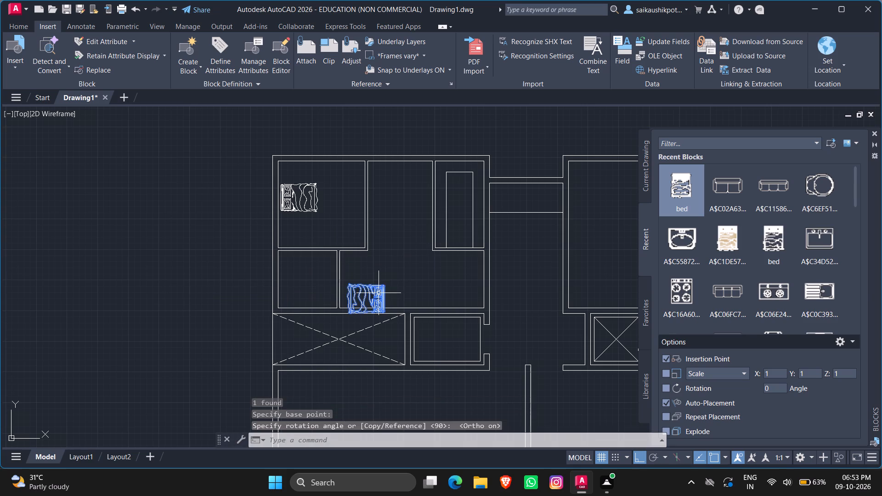
key(m)
key(Return)
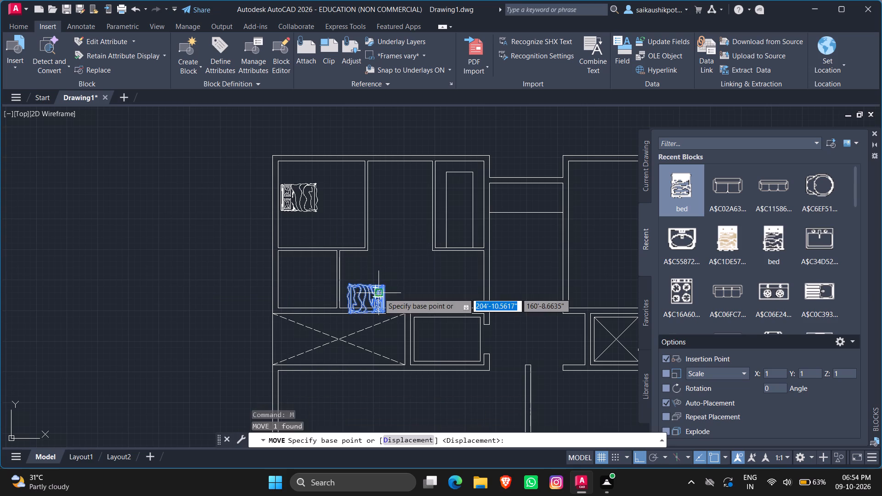
click(379, 293)
key(F8)
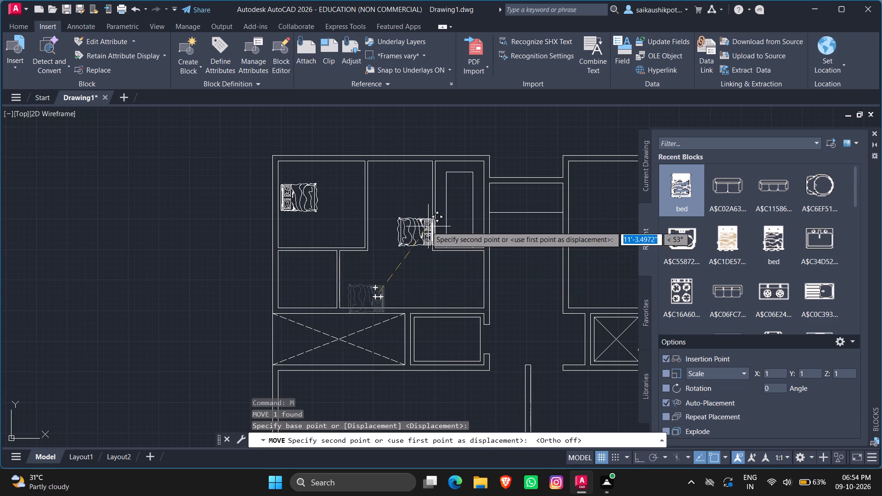
scroll(416, 228, up, 2)
scroll(415, 225, down, 1)
scroll(424, 189, up, 1)
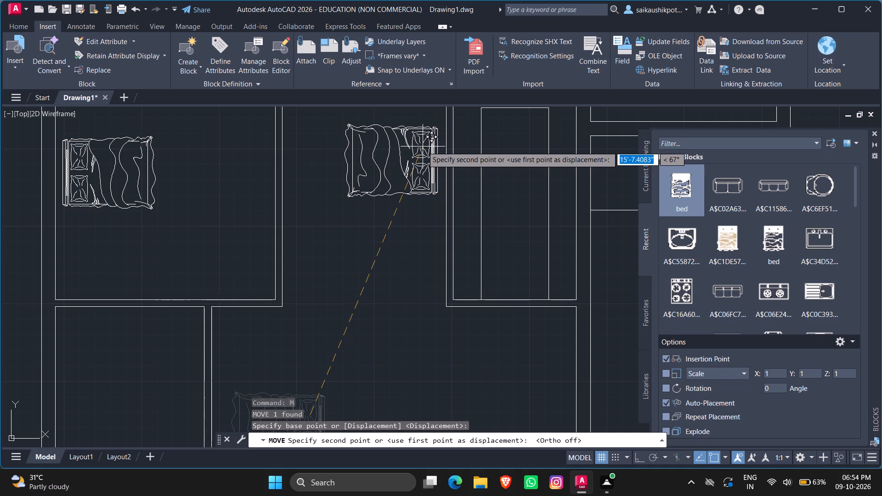
click(425, 148)
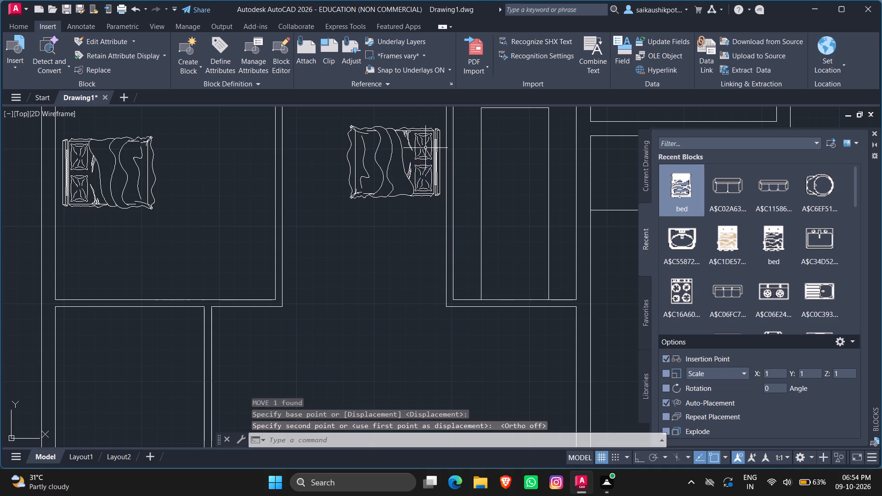
key(Escape)
key(Escape)
Move the middle room's bed slightly down so it lines up with the bed in the upper-left room.
scroll(366, 244, down, 2)
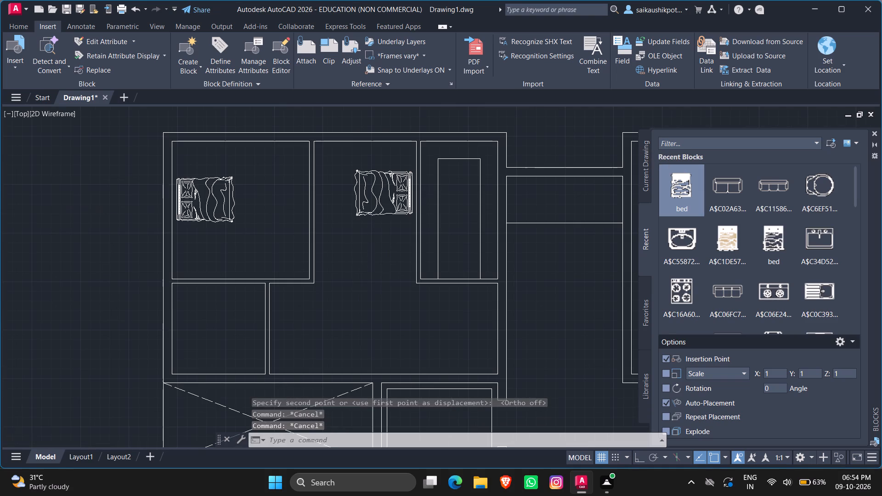
scroll(375, 210, up, 2)
click(384, 219)
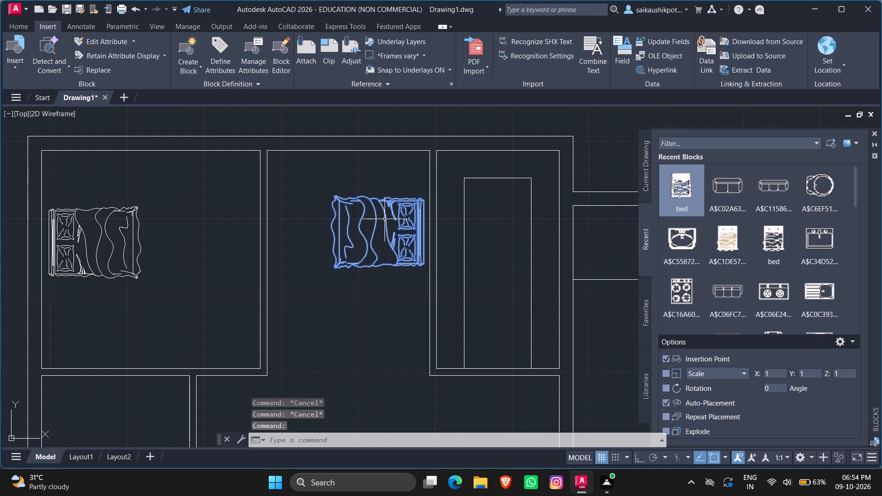
key(m)
key(Return)
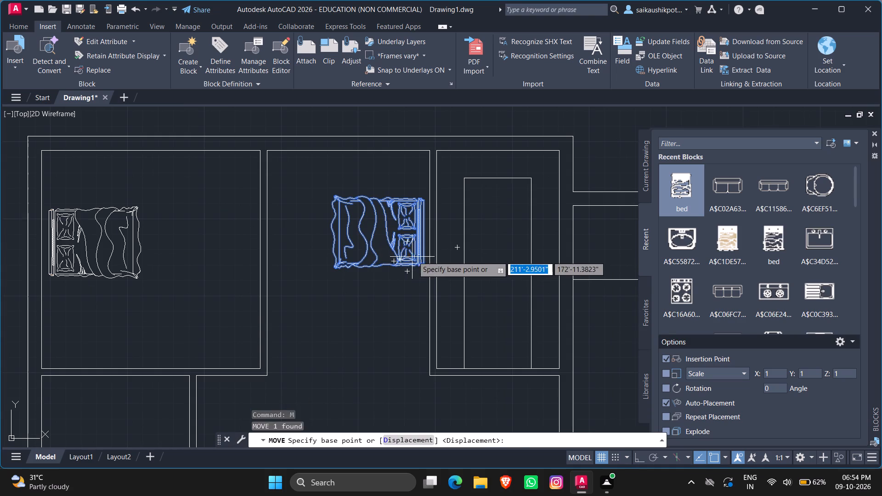
click(413, 256)
click(413, 273)
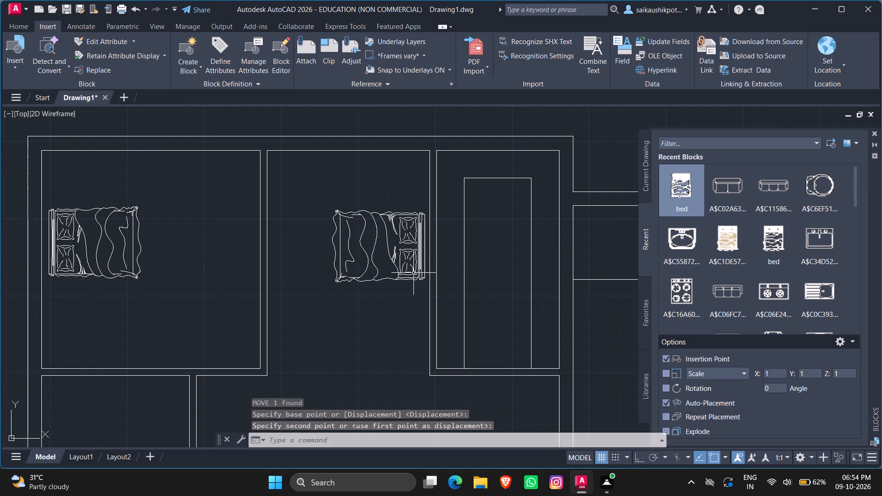
key(Escape)
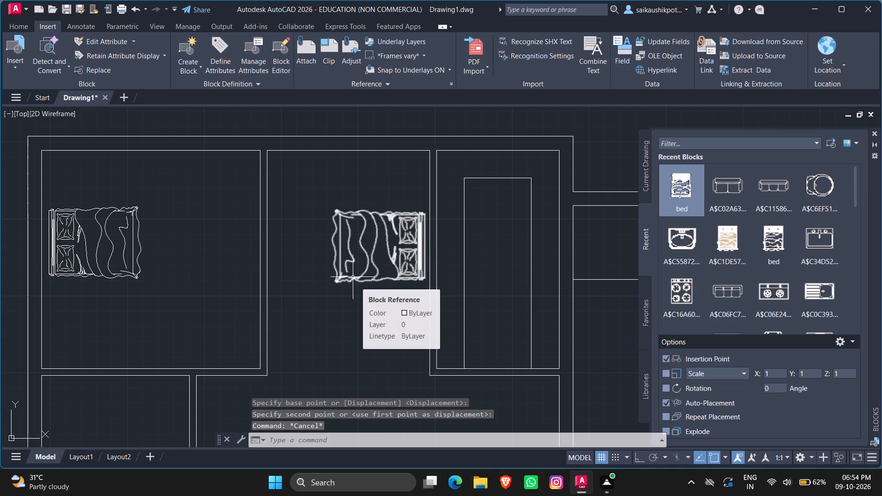
key(Escape)
key(Escape)
Offset the middle room's top inner wall line 2' down into the room.
key(o)
key(Return)
text(2')
key(Return)
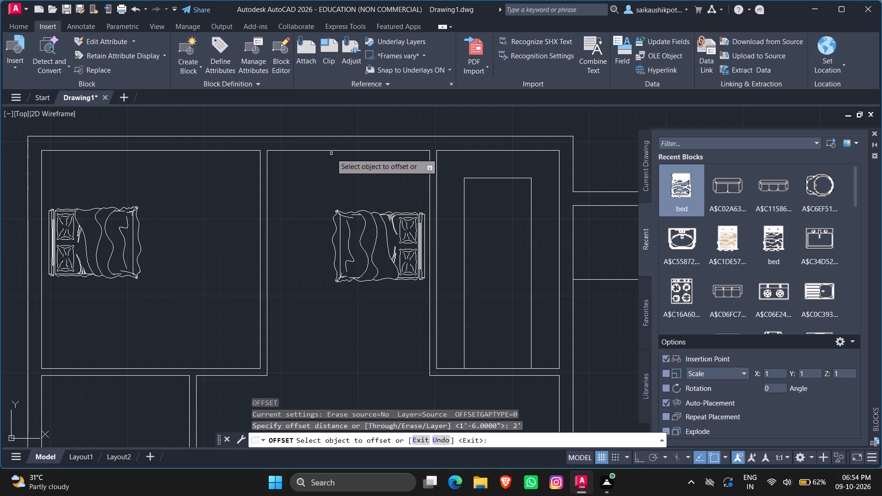
click(329, 150)
click(336, 183)
key(Escape)
key(Escape)
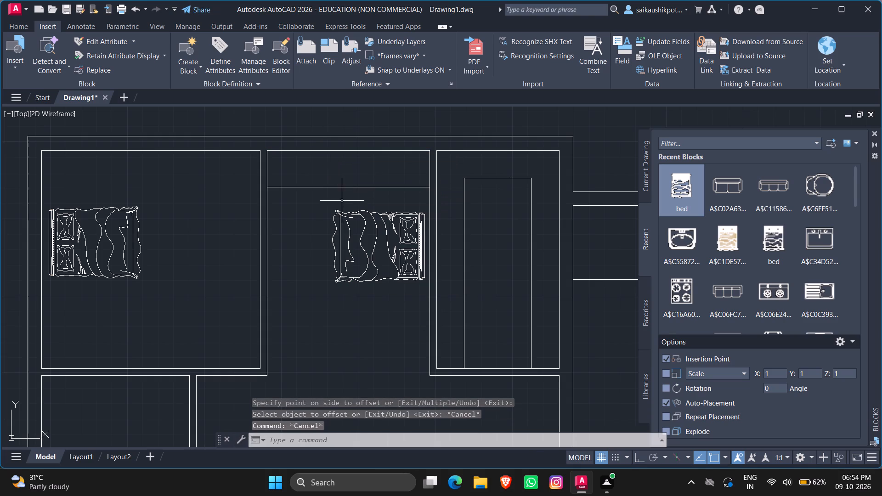
Offset the upper-left room's bottom inner wall line 2' up into the room.
scroll(236, 312, down, 1)
scroll(179, 359, down, 1)
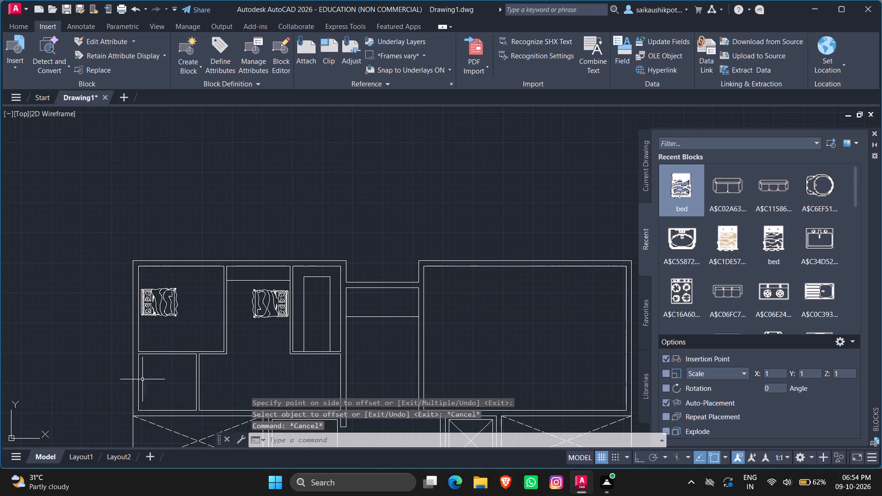
scroll(155, 374, up, 1)
scroll(355, 296, down, 1)
scroll(235, 333, up, 4)
key(Escape)
key(Escape)
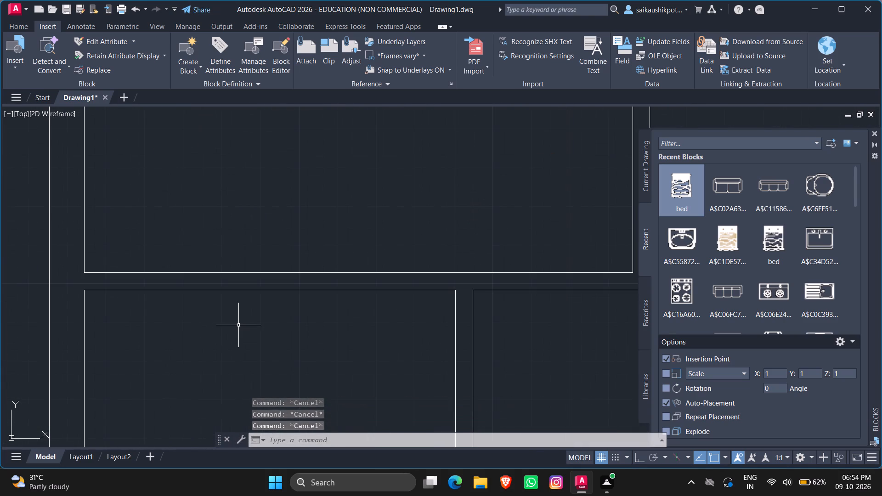
key(space)
key(space)
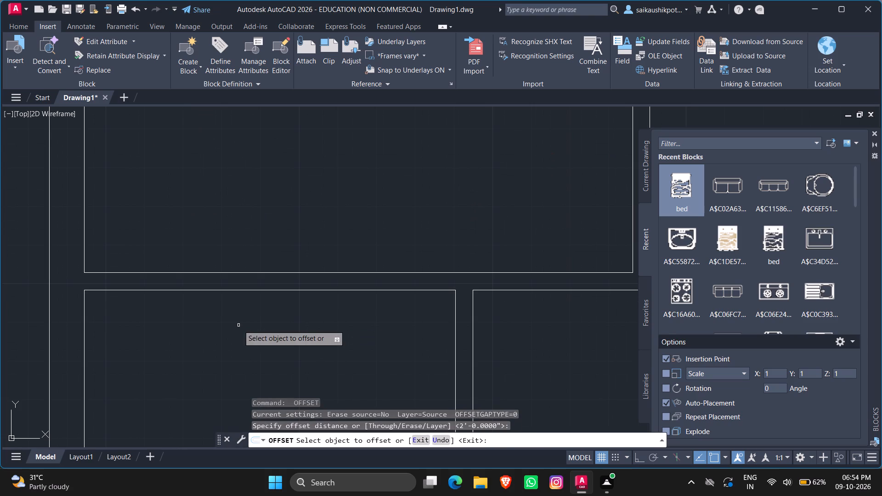
click(217, 271)
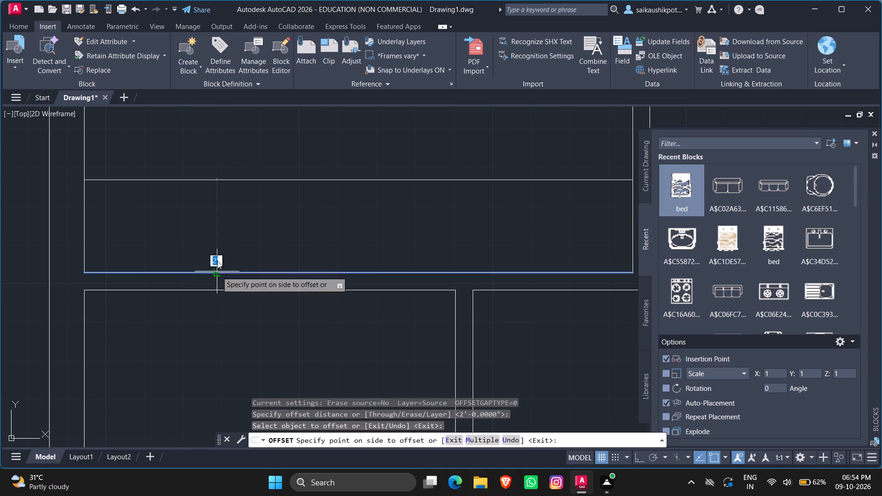
click(224, 237)
scroll(271, 256, down, 2)
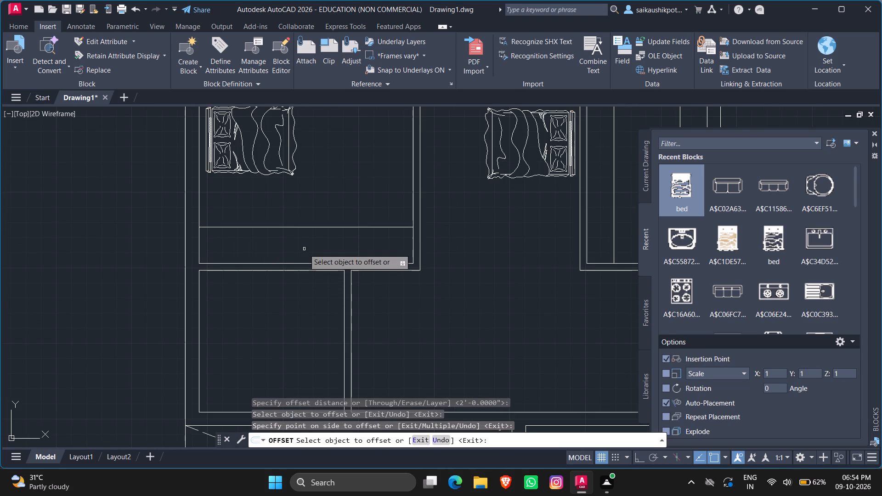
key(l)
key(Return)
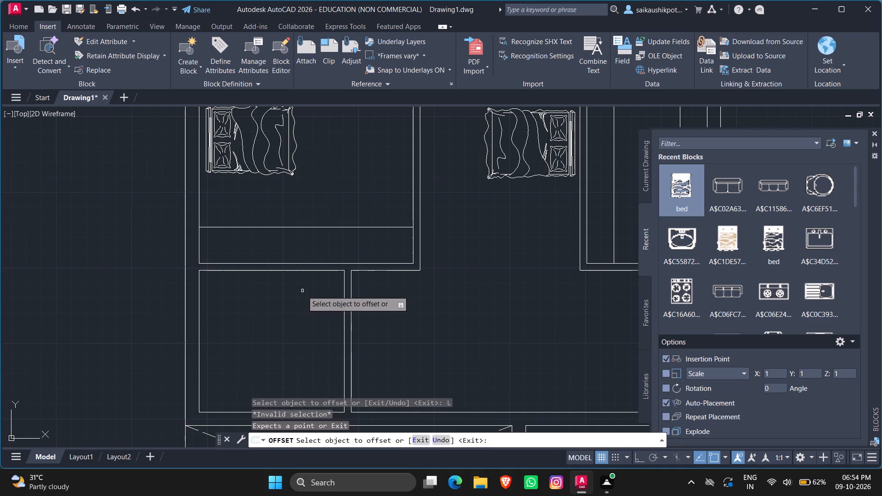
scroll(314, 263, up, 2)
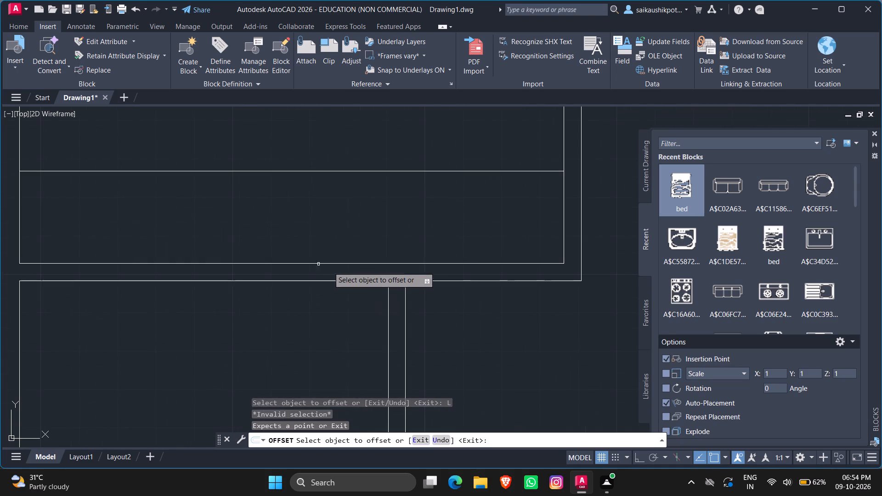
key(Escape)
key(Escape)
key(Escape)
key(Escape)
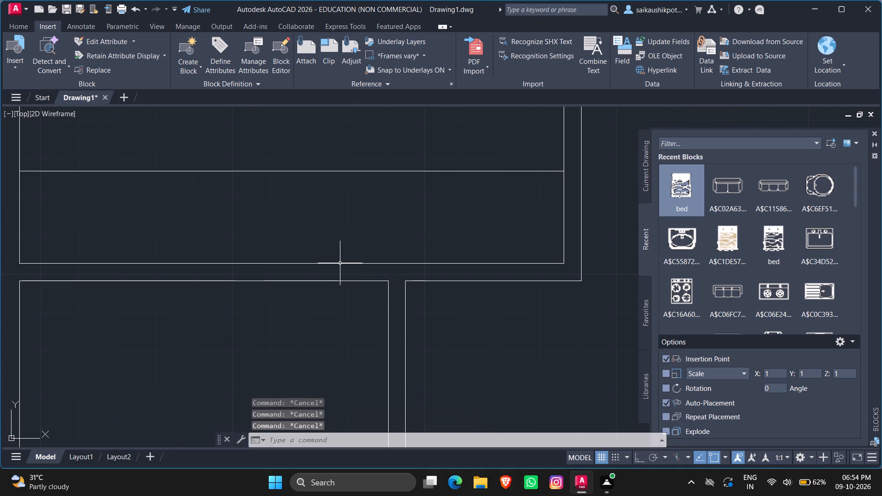
With Ortho on, draw a vertical line from the upper-left room's bottom inner wall up to the offset line, roughly above the partition below.
key(l)
key(Return)
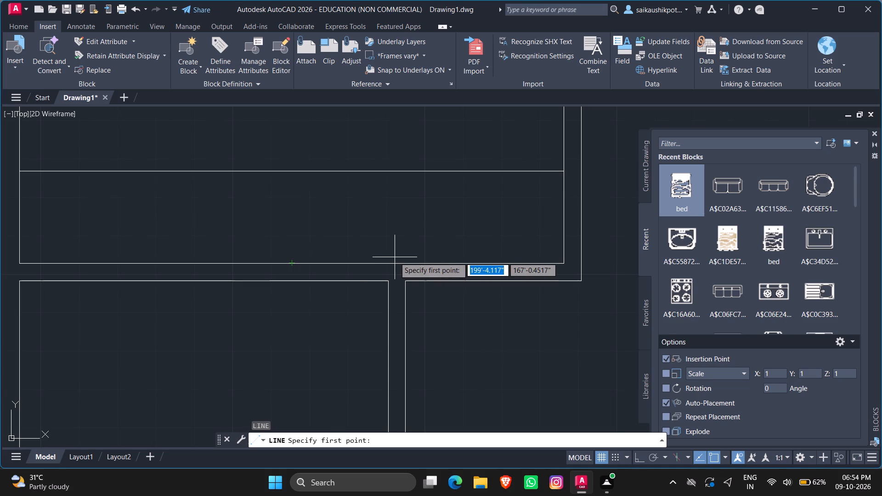
click(395, 264)
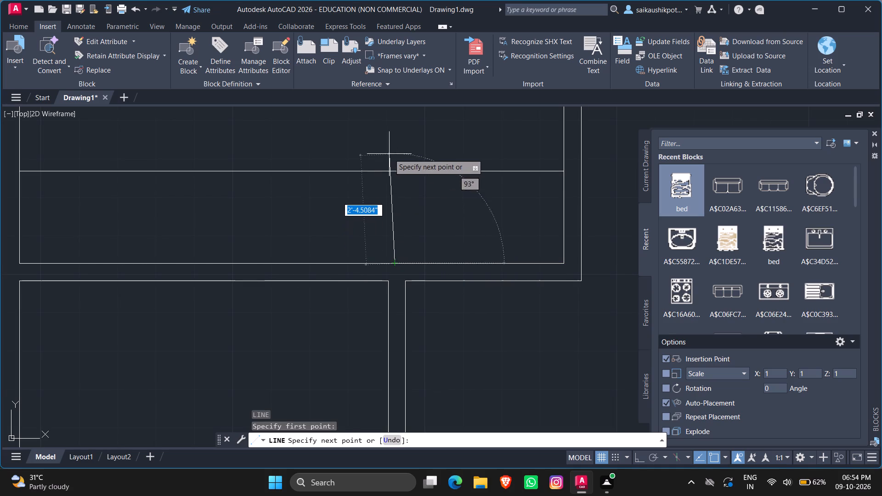
key(F8)
click(397, 169)
key(Escape)
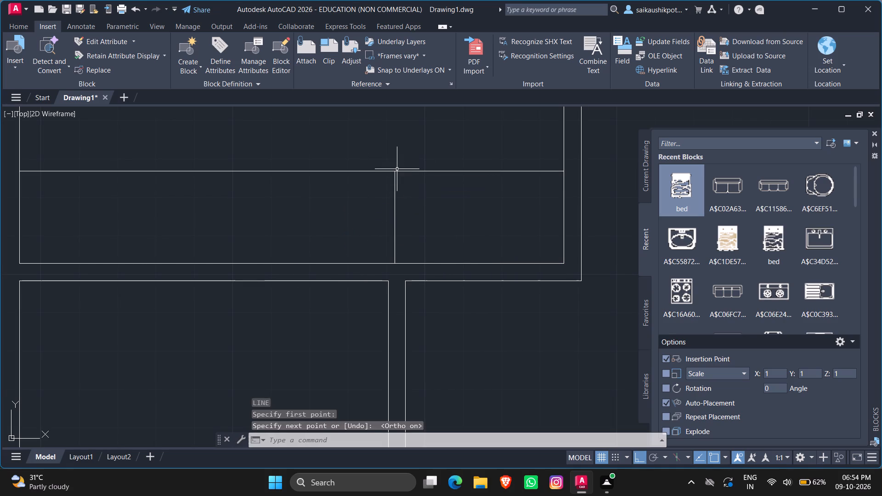
Trim away the part of the upper-left room's offset line between the new vertical line and the right wall.
text(TR)
key(Return)
key(Return)
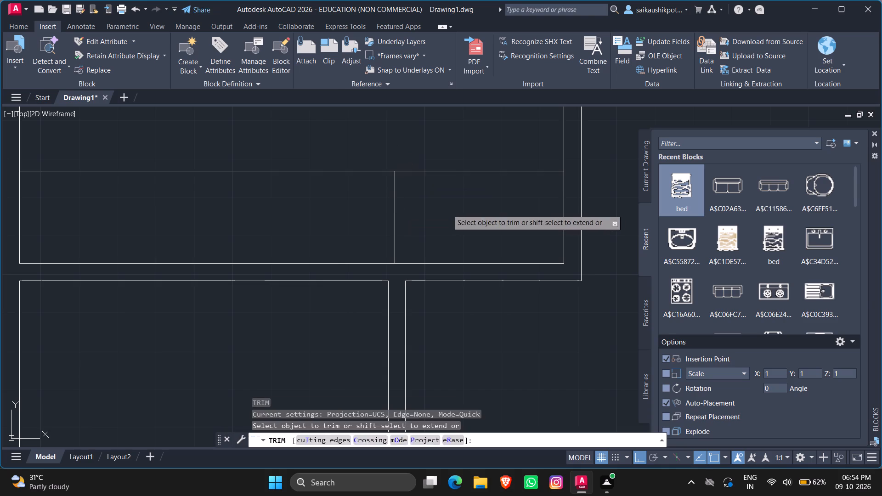
drag(452, 210, 453, 181)
click(445, 119)
click(447, 163)
click(442, 208)
click(460, 144)
key(Escape)
scroll(440, 203, down, 1)
key(Escape)
key(Escape)
key(Escape)
key(Escape)
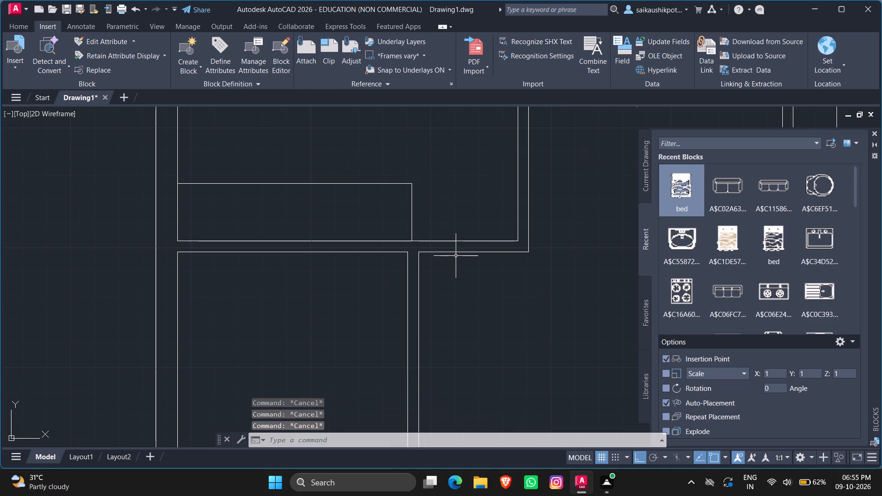
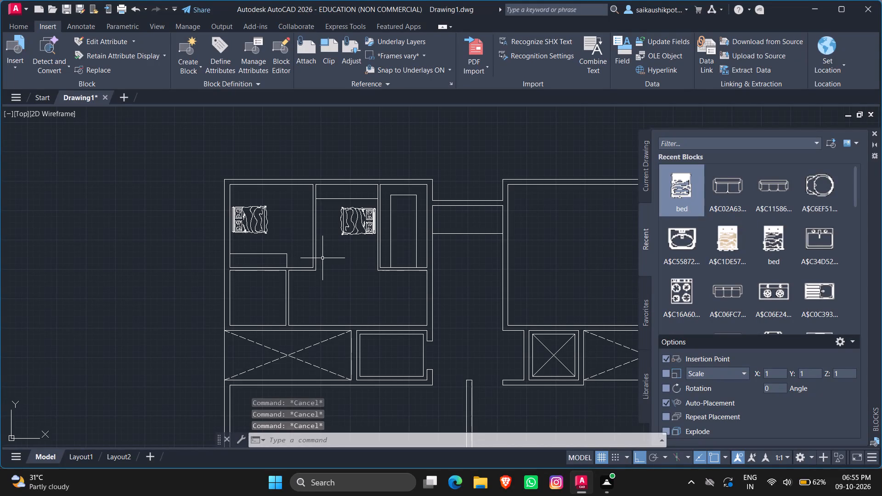
Insert the recent three-seat sofa block A$C11586... in the open area of the lower middle room.
scroll(309, 242, down, 1)
scroll(309, 282, up, 2)
key(Escape)
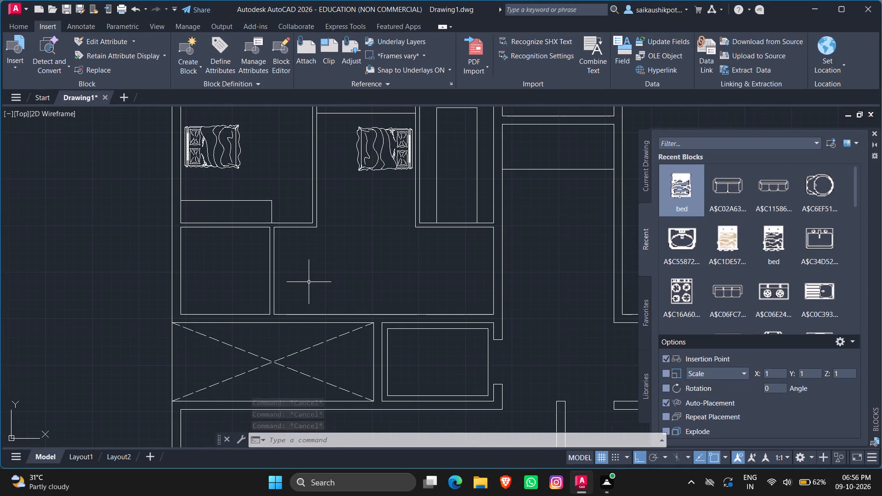
key(Escape)
key(Escape)
key(Escape)
key(Escape)
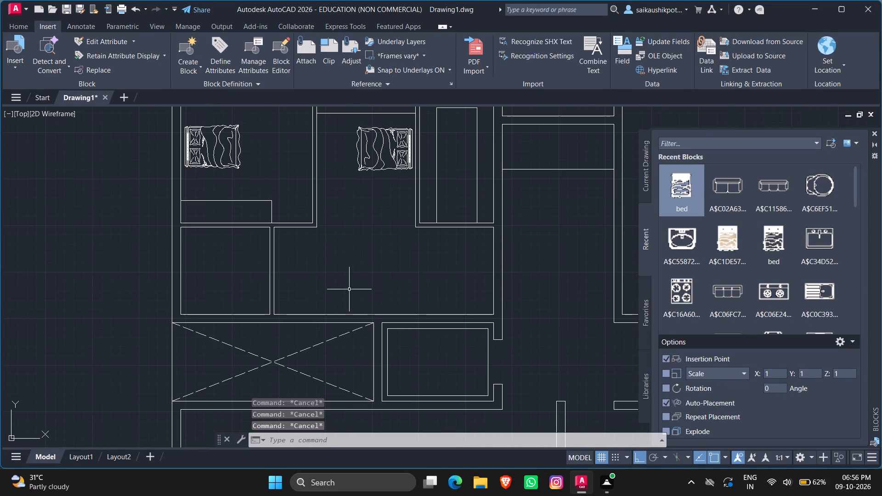
click(771, 195)
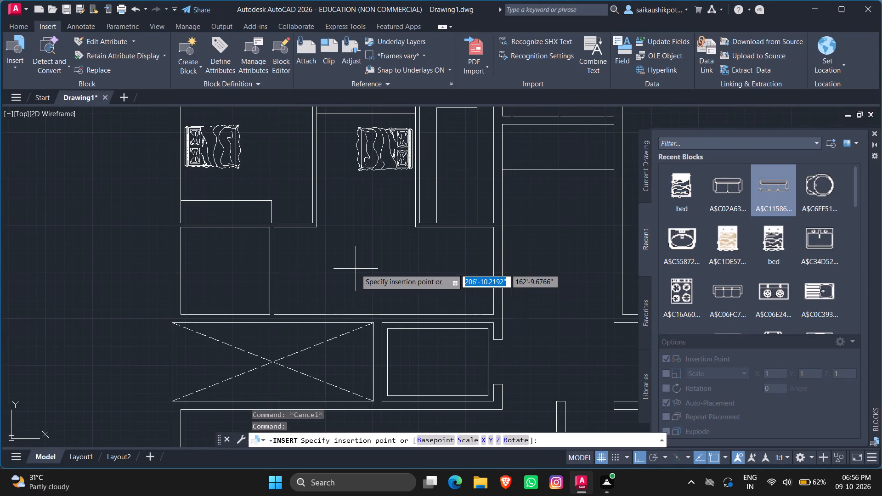
scroll(356, 269, up, 14)
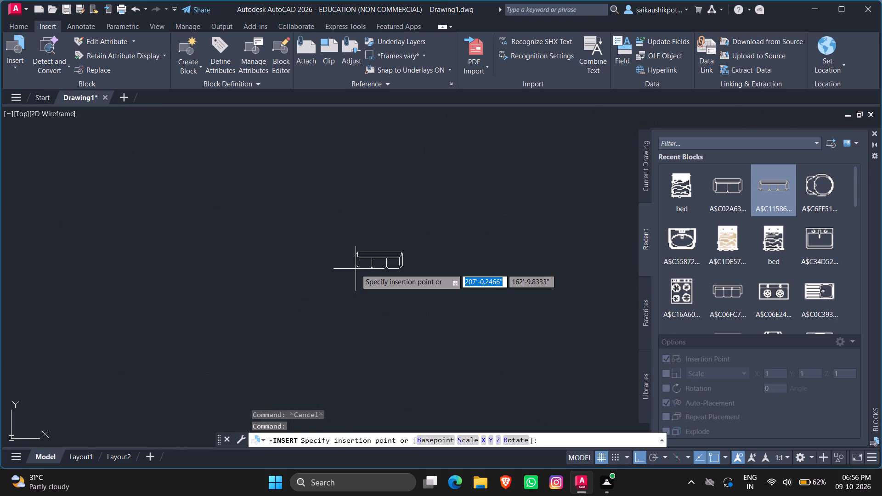
scroll(356, 269, up, 6)
scroll(271, 297, down, 2)
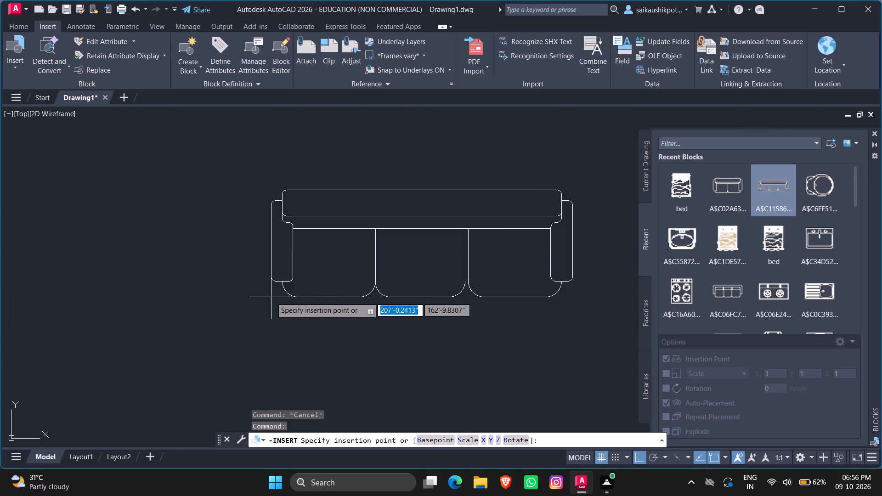
scroll(271, 297, down, 1)
click(271, 291)
Scale the sofa up freehand from its lower-left corner until it is slightly longer than the beds.
click(287, 263)
click(245, 279)
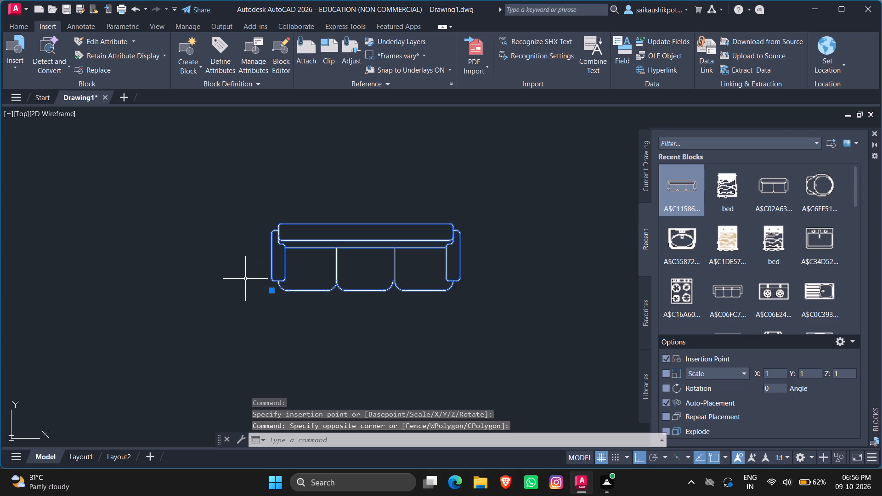
text(SC)
key(Return)
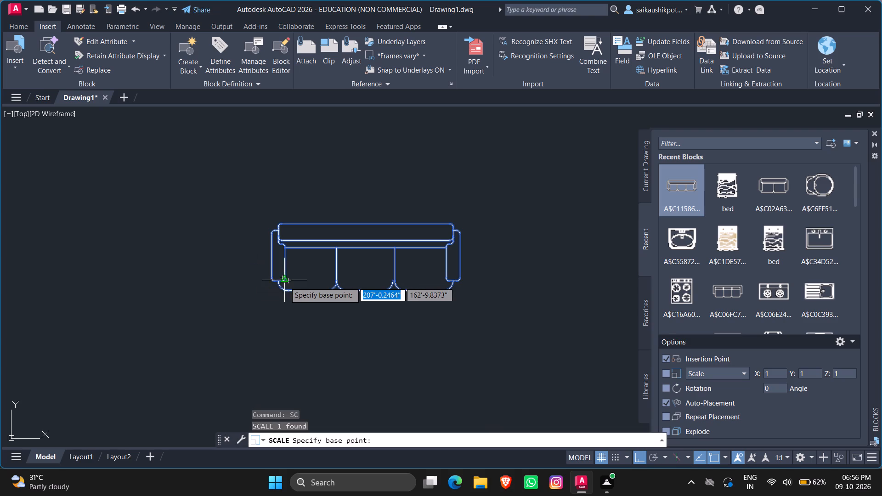
click(277, 278)
scroll(370, 236, down, 3)
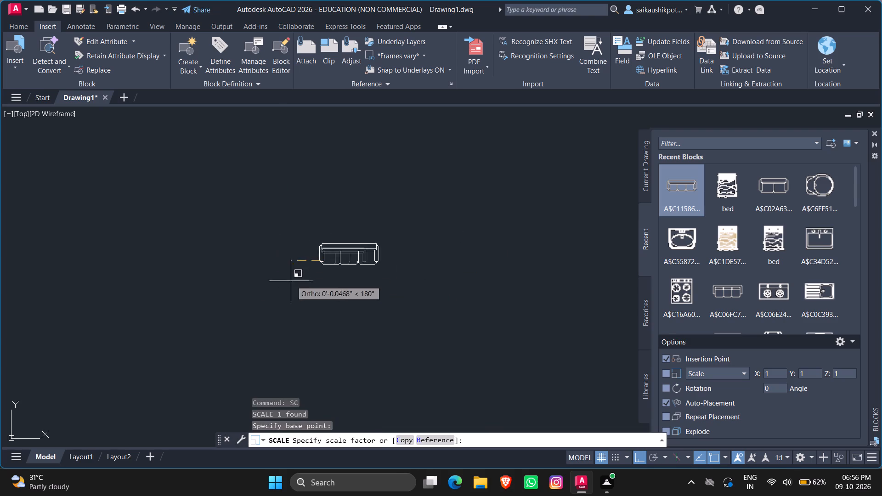
scroll(420, 215, down, 8)
scroll(393, 249, down, 1)
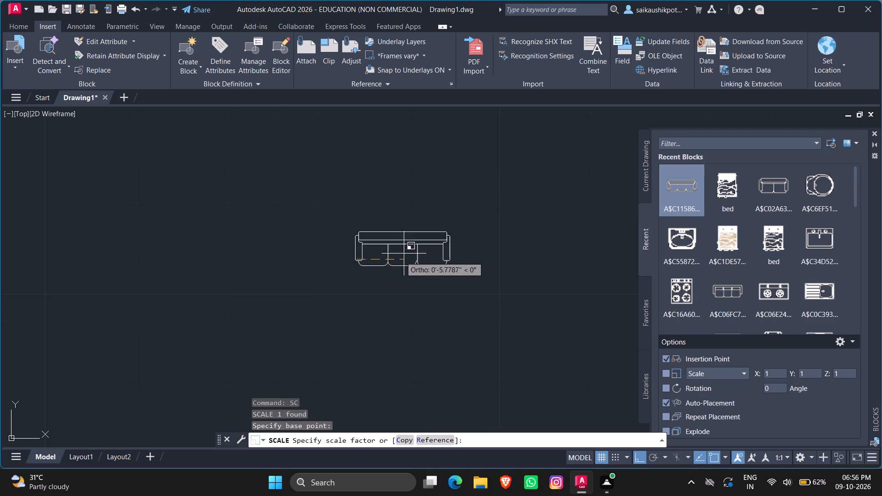
scroll(277, 335, down, 1)
scroll(406, 248, down, 4)
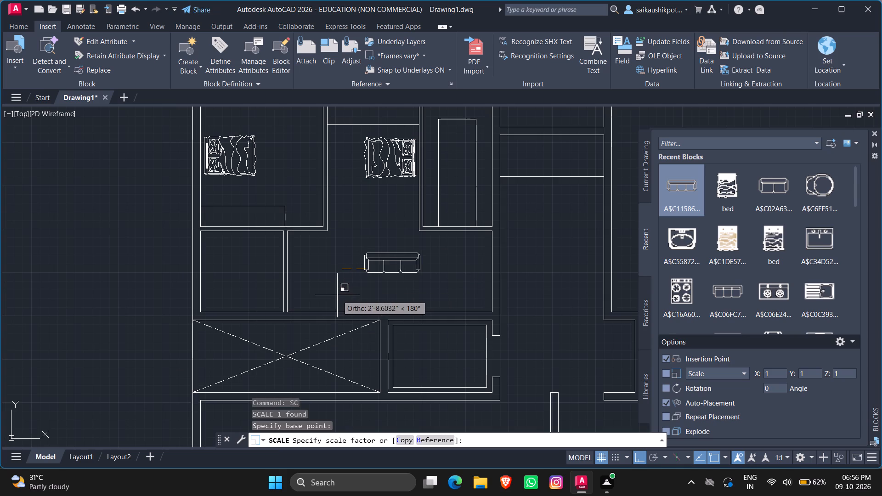
click(334, 296)
Rotate the sofa 180° about its lower-left corner so its back faces the room's bottom wall.
click(365, 271)
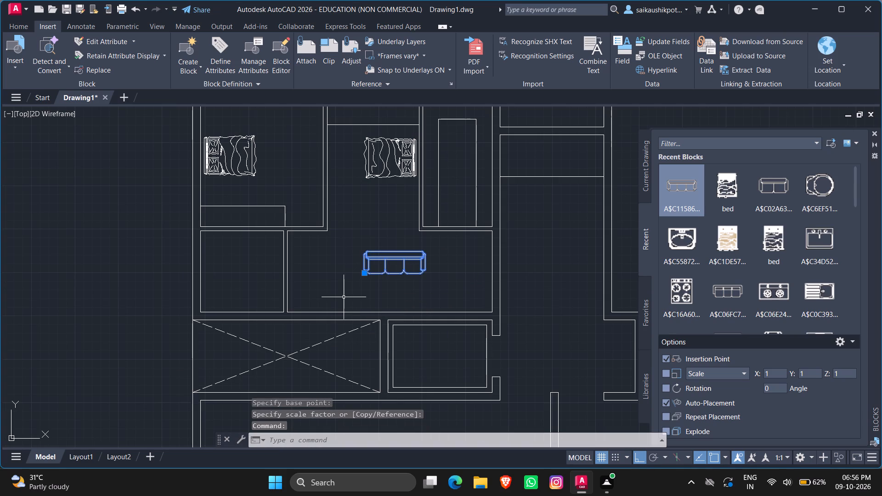
text(RO)
key(Return)
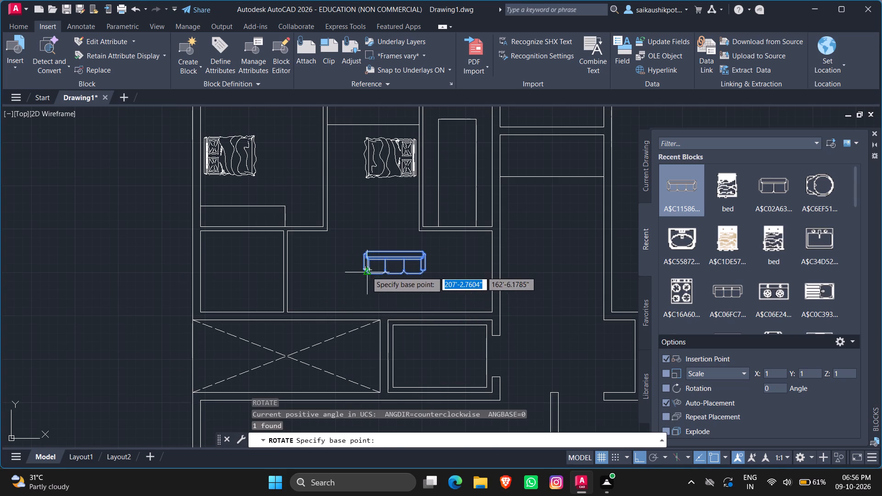
click(367, 271)
click(264, 241)
With Ortho off, move the sofa toward the room's bottom wall, leaving a small gap behind its back.
scroll(363, 281, up, 1)
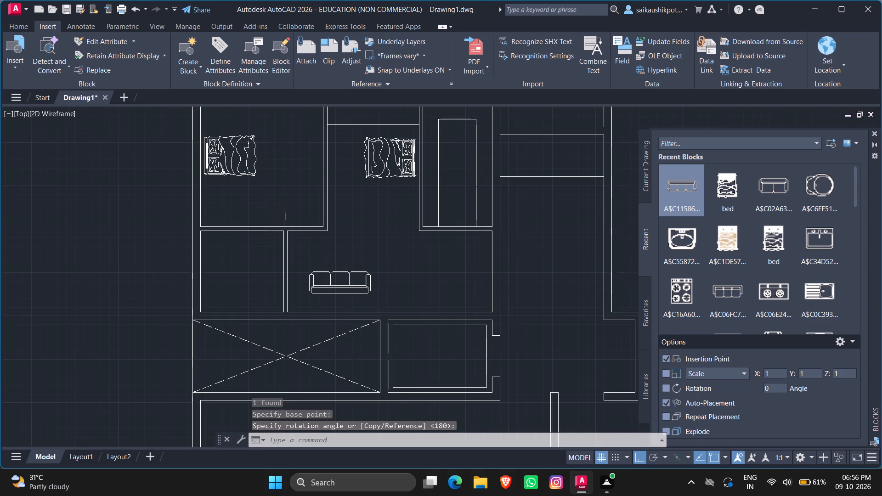
scroll(363, 281, up, 2)
scroll(363, 281, down, 1)
click(378, 273)
click(375, 259)
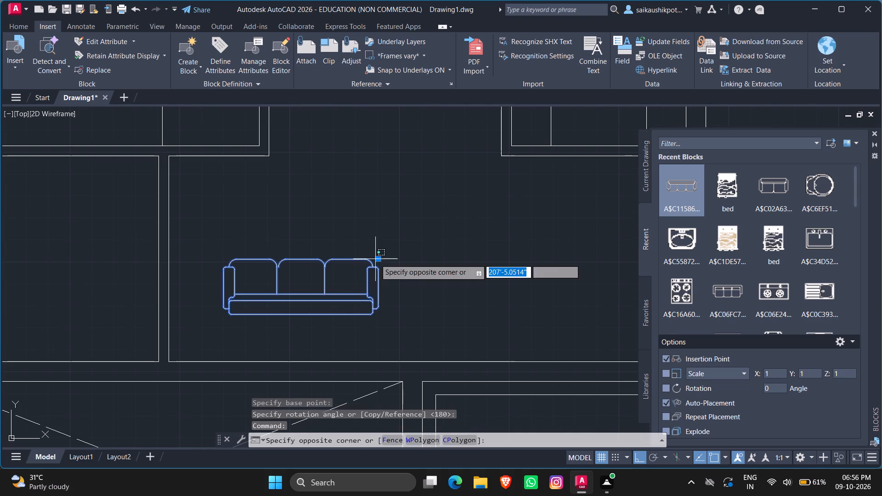
click(385, 273)
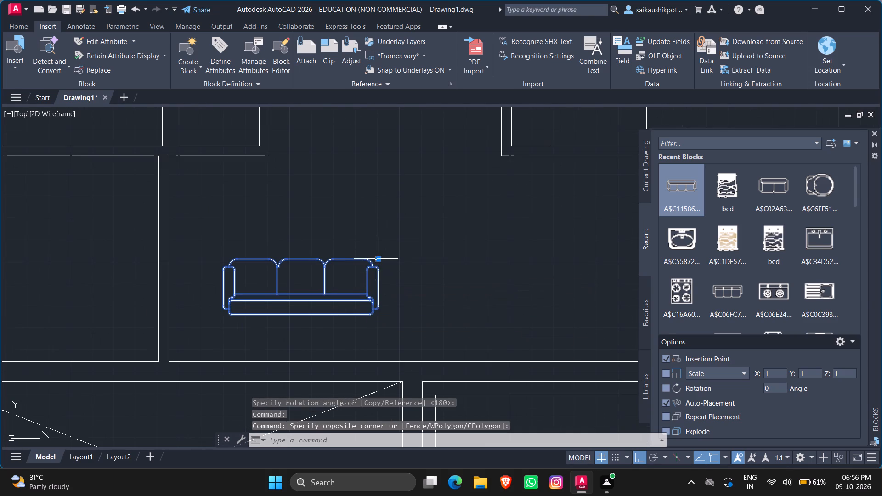
click(378, 260)
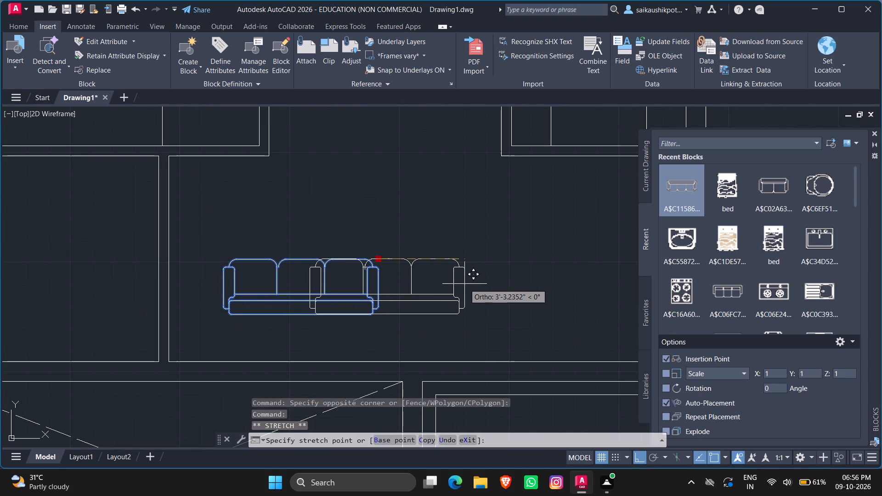
key(F8)
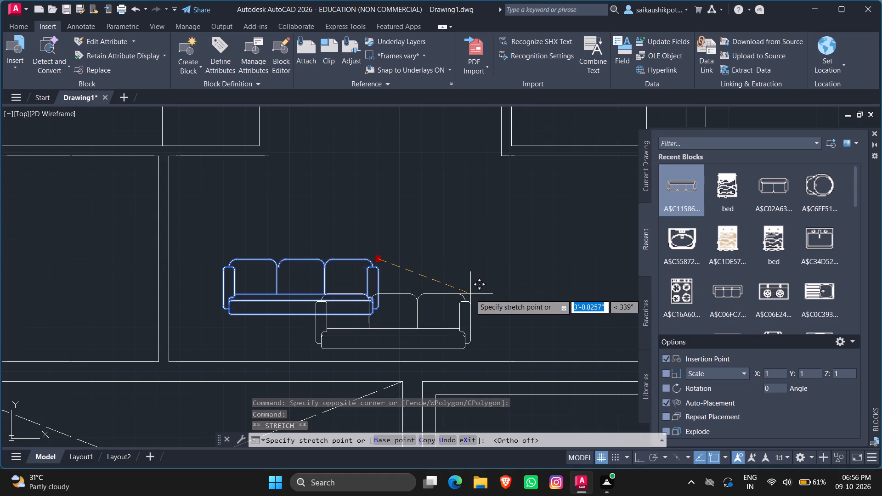
scroll(466, 299, up, 1)
scroll(464, 297, down, 1)
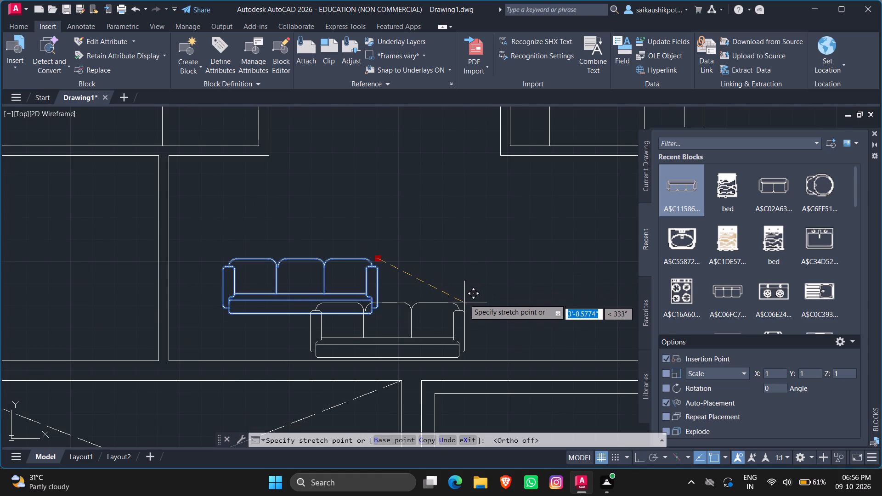
scroll(464, 298, up, 1)
click(467, 305)
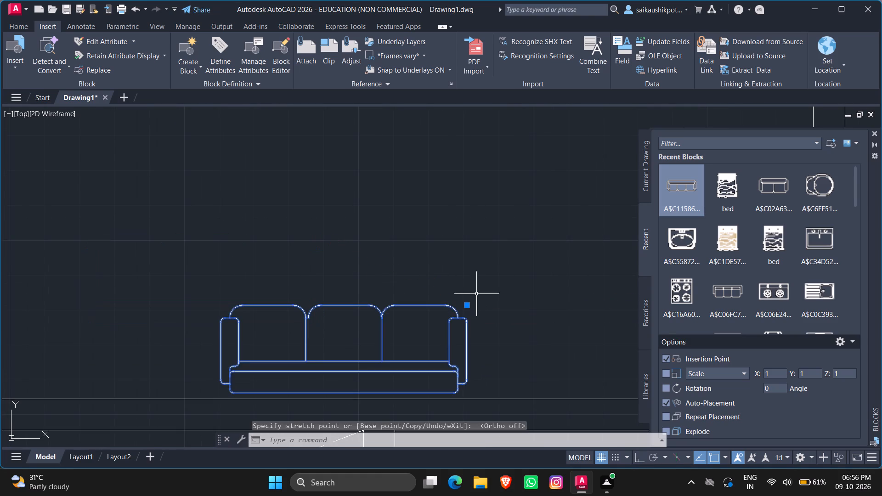
key(Escape)
key(Escape)
key(Escape)
scroll(471, 268, down, 3)
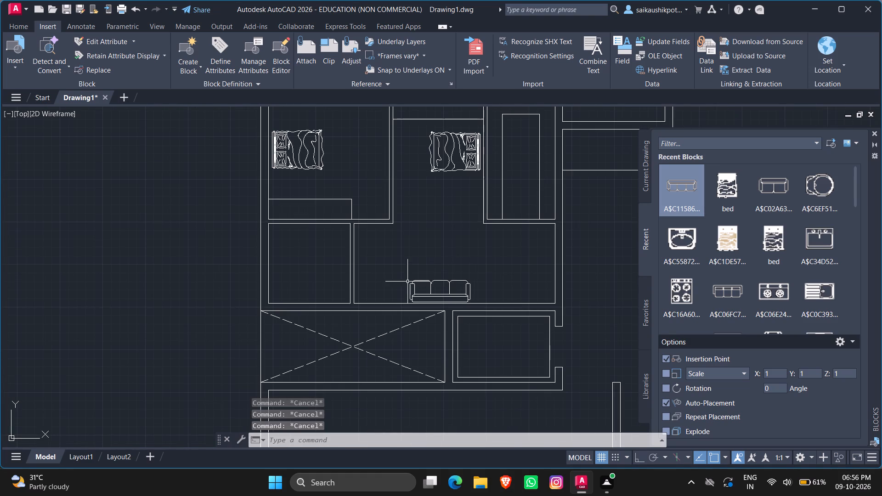
Draw a rectangle roughly 2'-4" square beside the sofa's left arm as a side table.
click(13, 26)
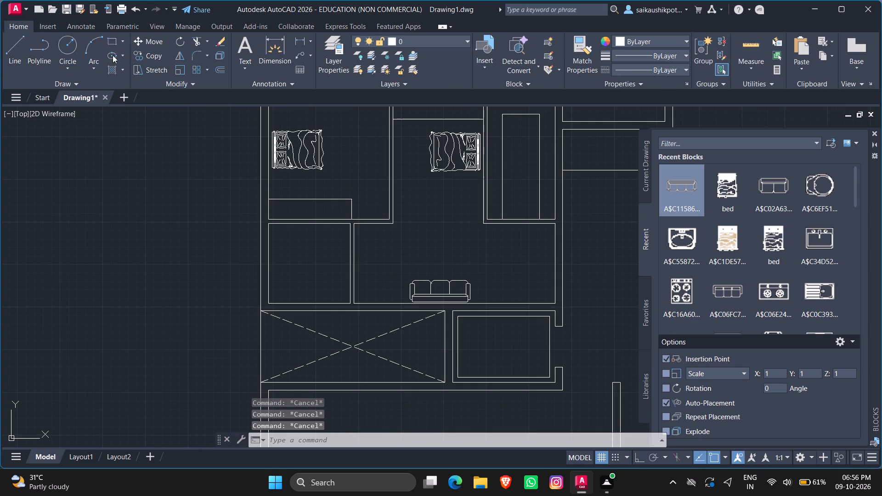
click(113, 41)
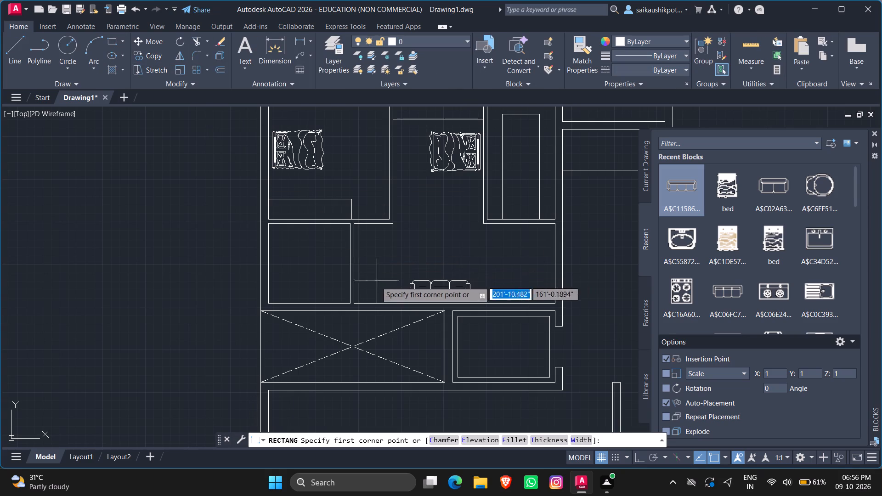
scroll(377, 290, up, 1)
scroll(415, 304, up, 2)
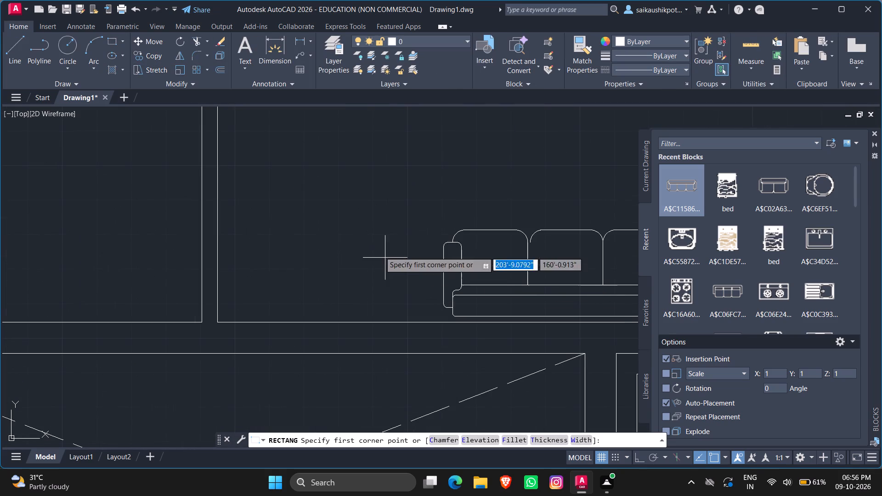
click(314, 208)
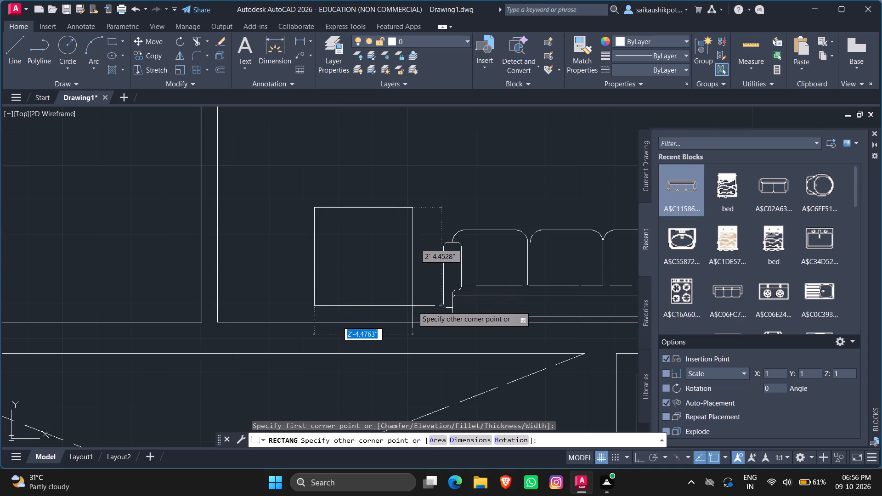
click(415, 301)
key(Escape)
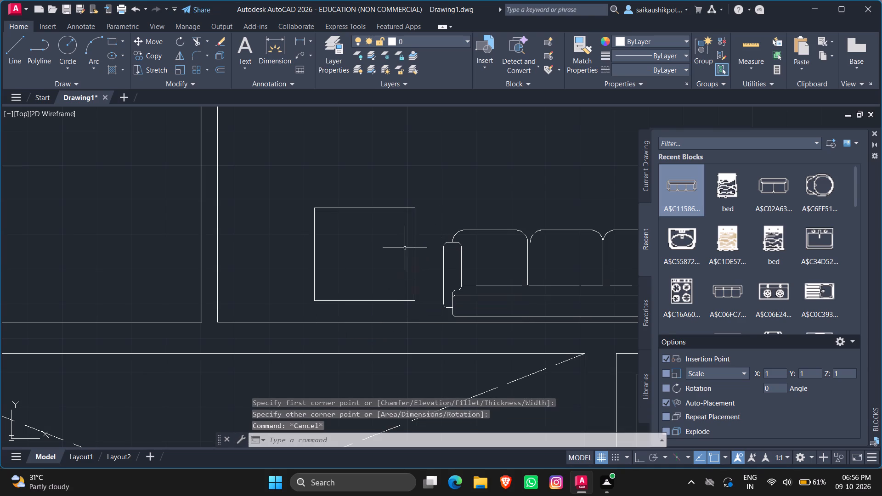
key(Escape)
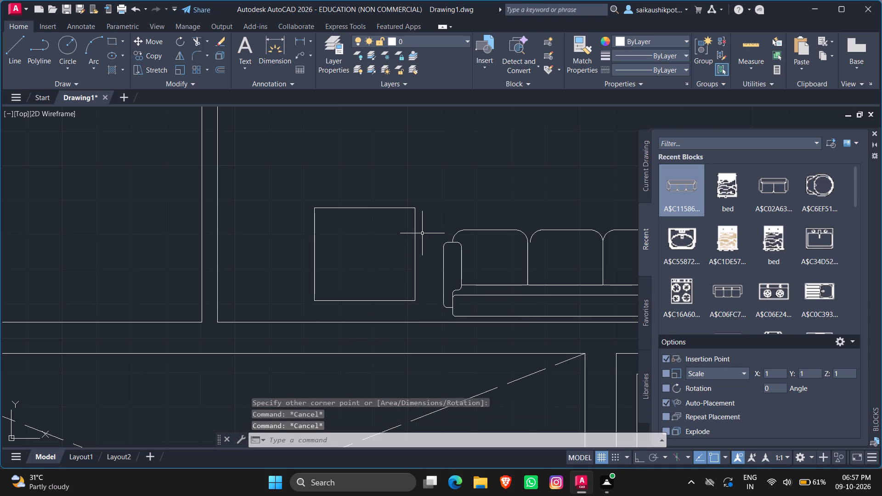
key(Escape)
key(Escape)
key(Escape)
Copy the side table rectangle and paste it beside the sofa's right arm, level with the original.
scroll(386, 254, down, 4)
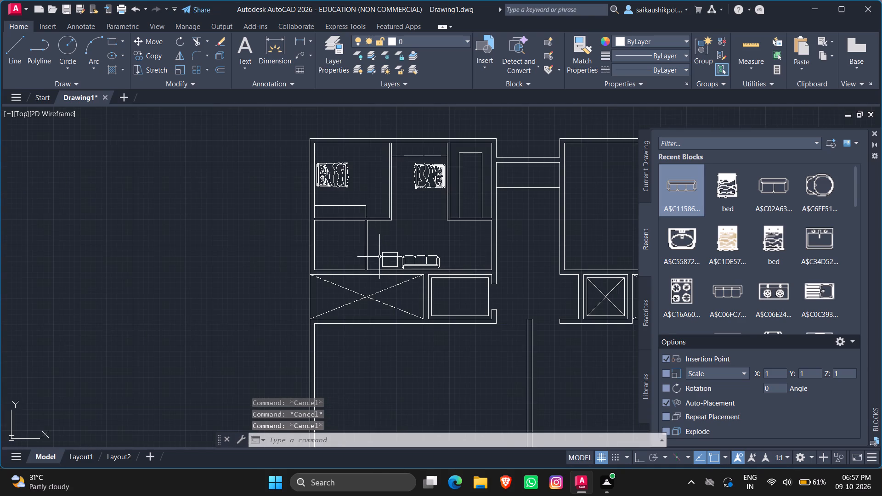
scroll(389, 266, up, 2)
click(381, 250)
click(366, 245)
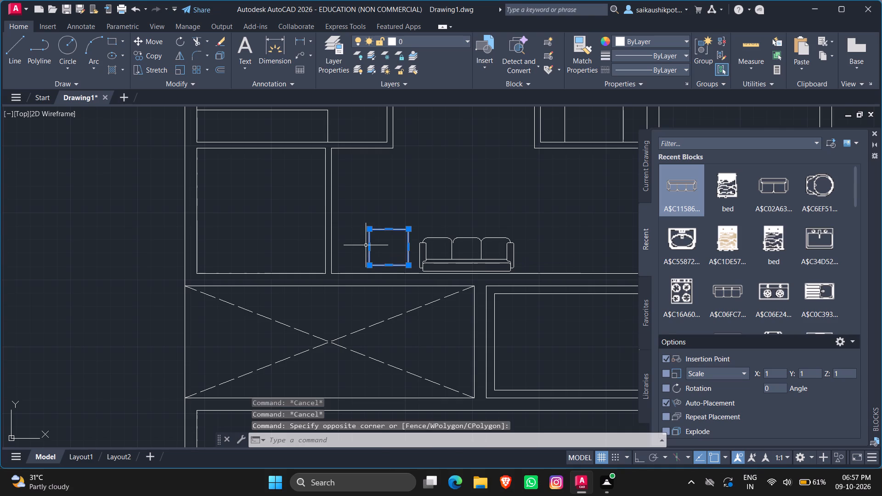
key(ctrl+c)
key(ctrl+v)
scroll(445, 249, down, 1)
scroll(387, 251, down, 1)
scroll(469, 259, up, 2)
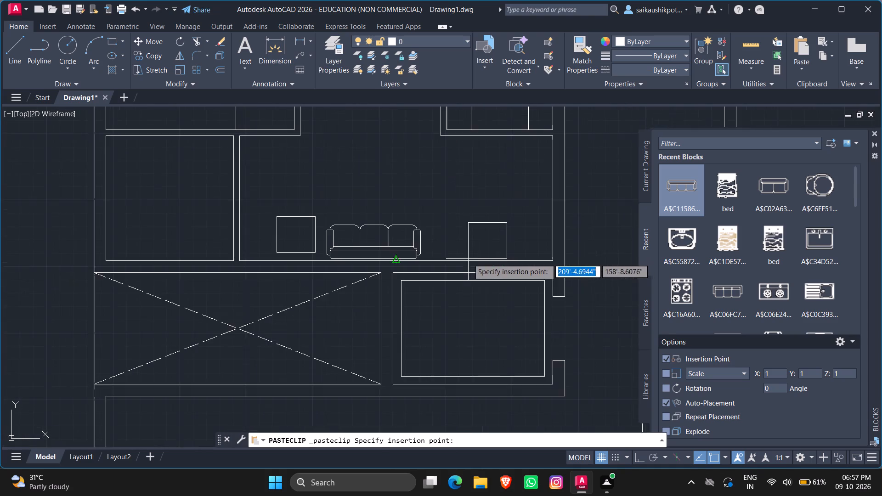
scroll(413, 248, up, 3)
scroll(428, 259, down, 1)
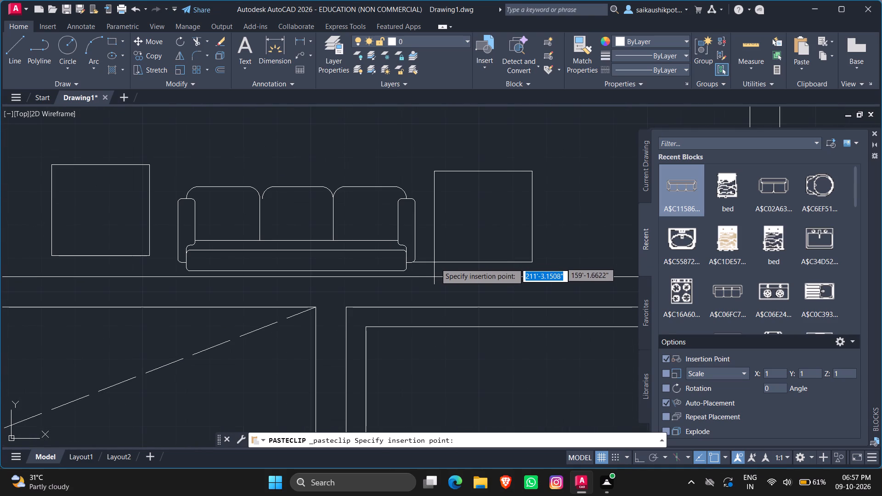
click(434, 256)
key(Escape)
key(Escape)
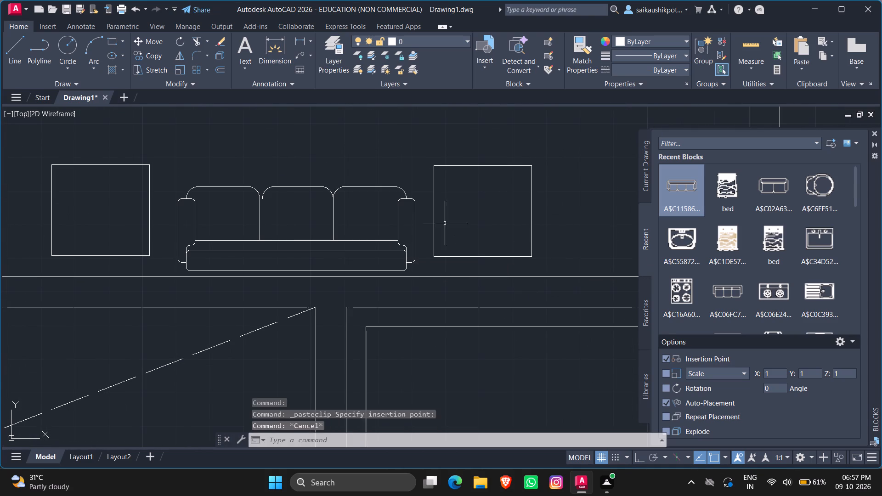
Stretch the lower end of the upper-right room's left interior line down to the bottom wall's outer line.
scroll(440, 222, down, 3)
scroll(460, 275, down, 1)
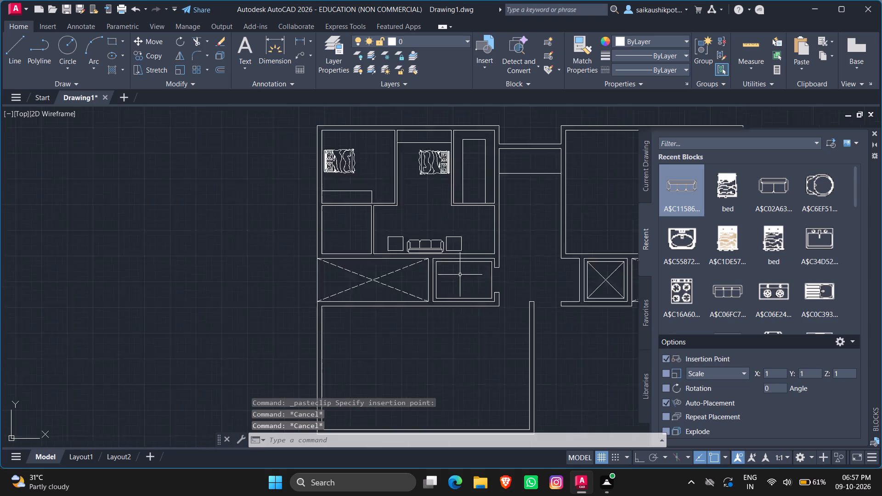
scroll(460, 275, down, 1)
scroll(454, 196, up, 1)
scroll(478, 234, up, 3)
click(446, 225)
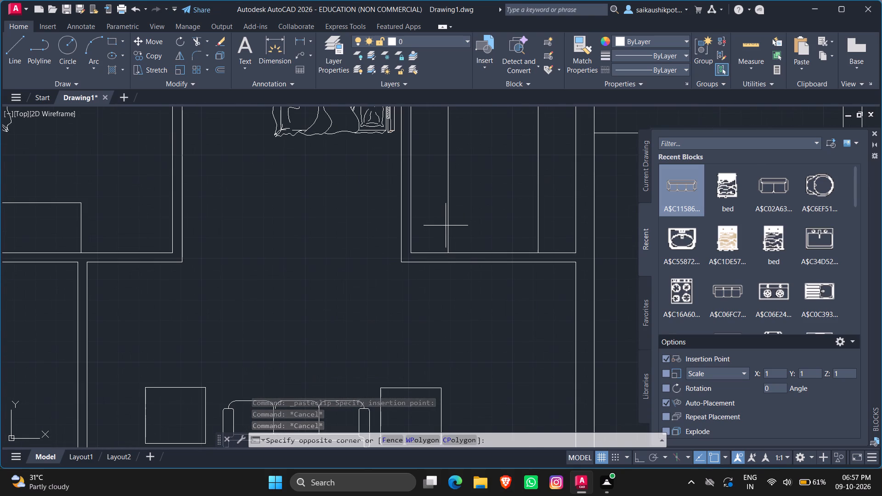
click(452, 230)
drag(456, 232, 452, 236)
click(438, 235)
scroll(451, 254, up, 1)
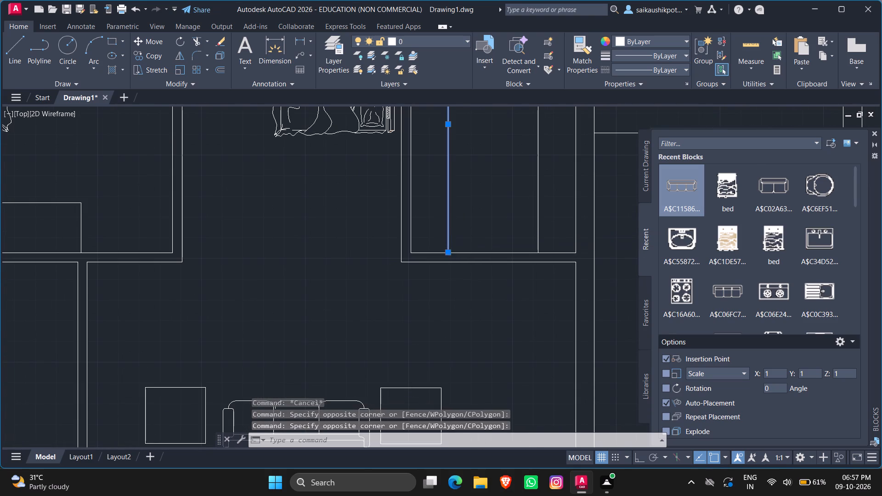
scroll(451, 254, up, 1)
click(441, 248)
click(441, 269)
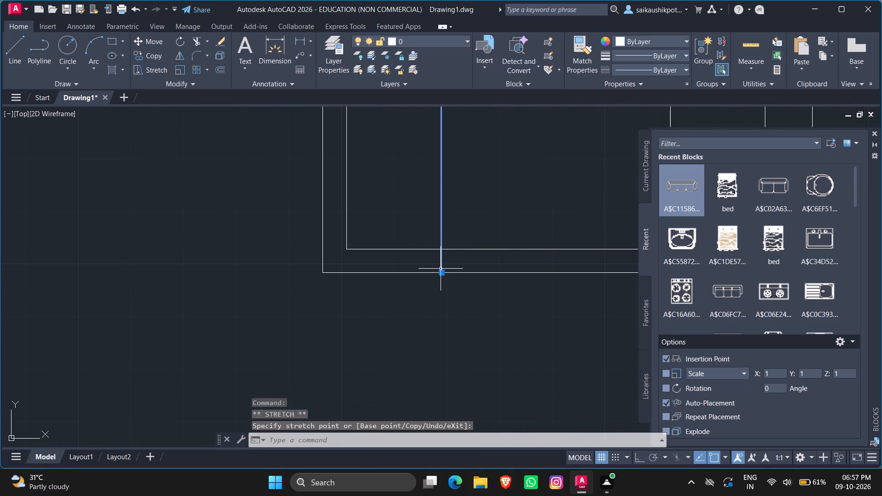
Stretch the lower end of the upper-right room's right interior line down to the bottom wall's outer line.
key(Escape)
scroll(435, 299, down, 3)
scroll(481, 277, up, 1)
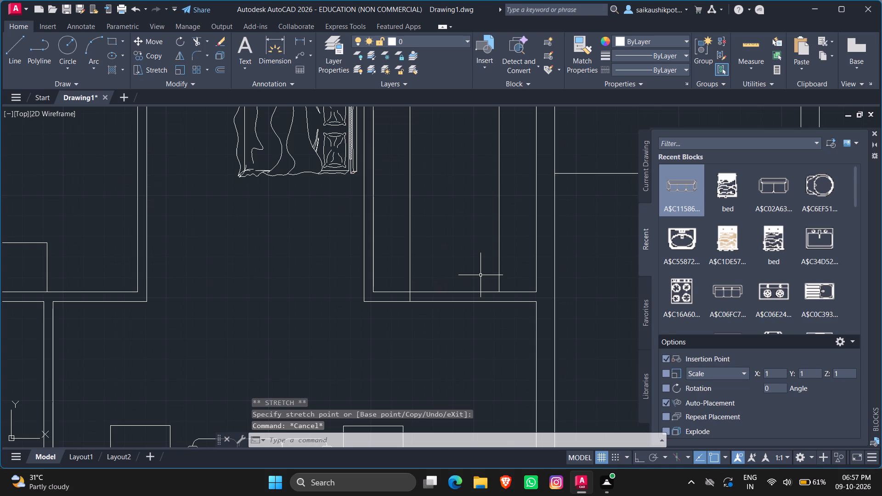
scroll(473, 285, down, 1)
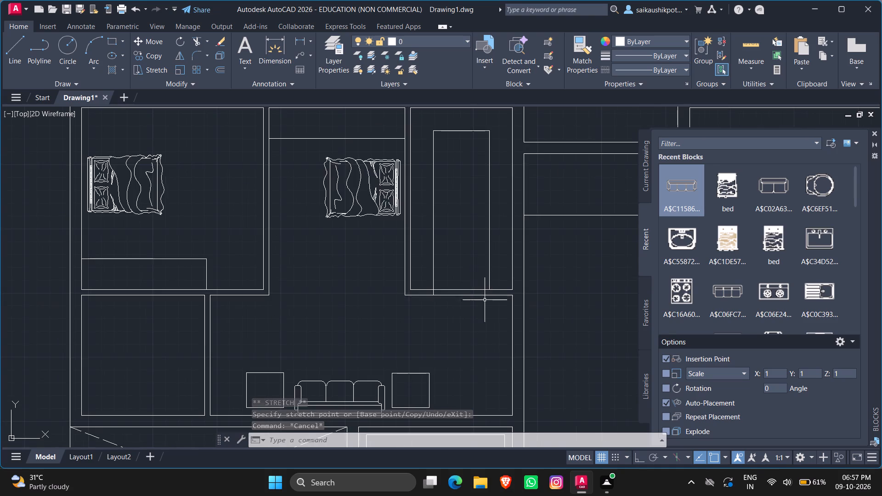
scroll(492, 281, up, 1)
click(491, 280)
click(482, 277)
click(487, 294)
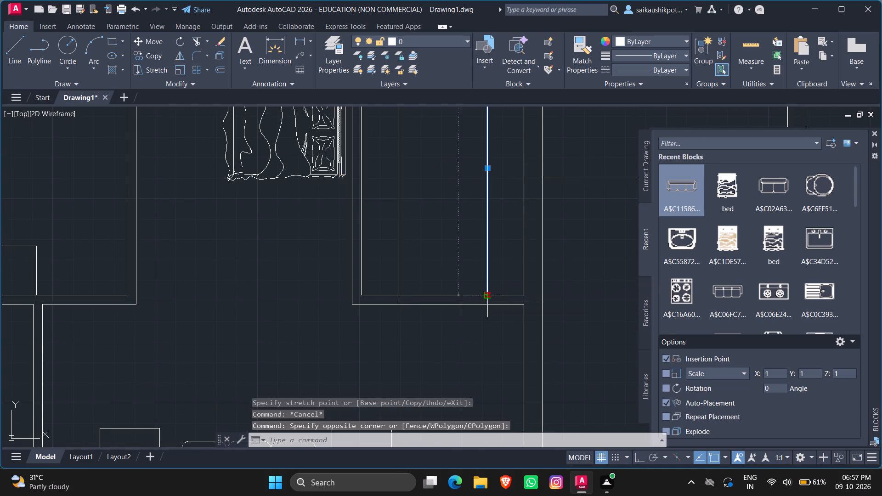
click(487, 307)
key(Escape)
key(Escape)
key(Escape)
key(Escape)
Trim both bottom wall lines between the upper-right room's two interior lines to open a doorway.
text(TR)
key(Return)
key(Return)
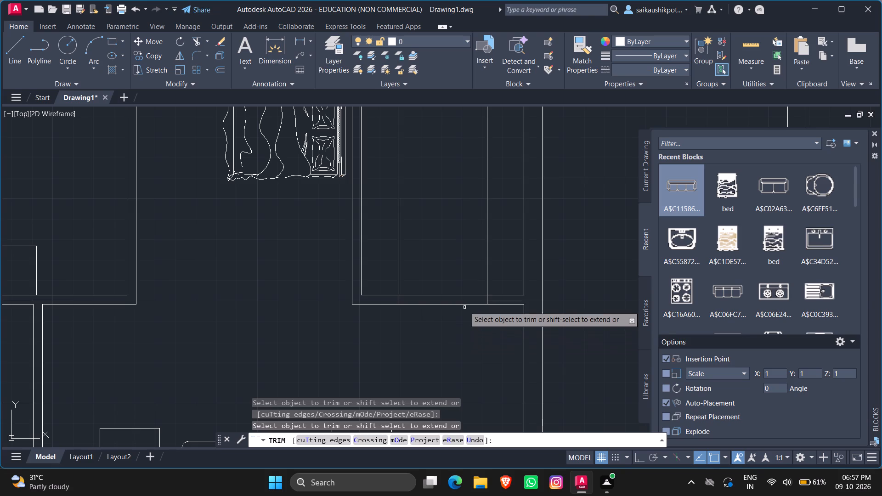
drag(461, 276, 460, 281)
click(460, 328)
key(Escape)
key(Escape)
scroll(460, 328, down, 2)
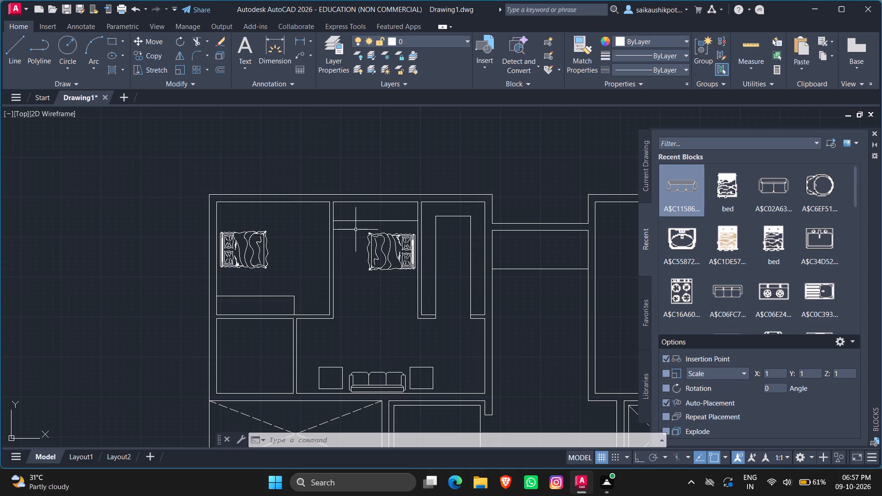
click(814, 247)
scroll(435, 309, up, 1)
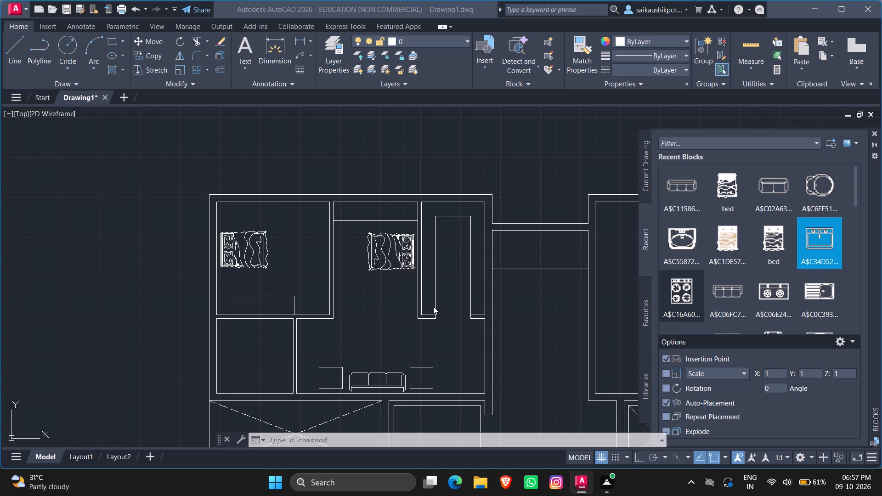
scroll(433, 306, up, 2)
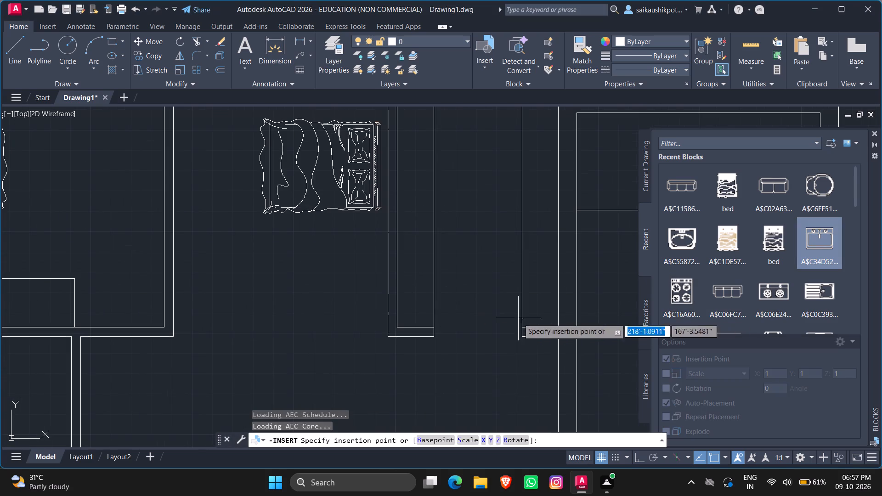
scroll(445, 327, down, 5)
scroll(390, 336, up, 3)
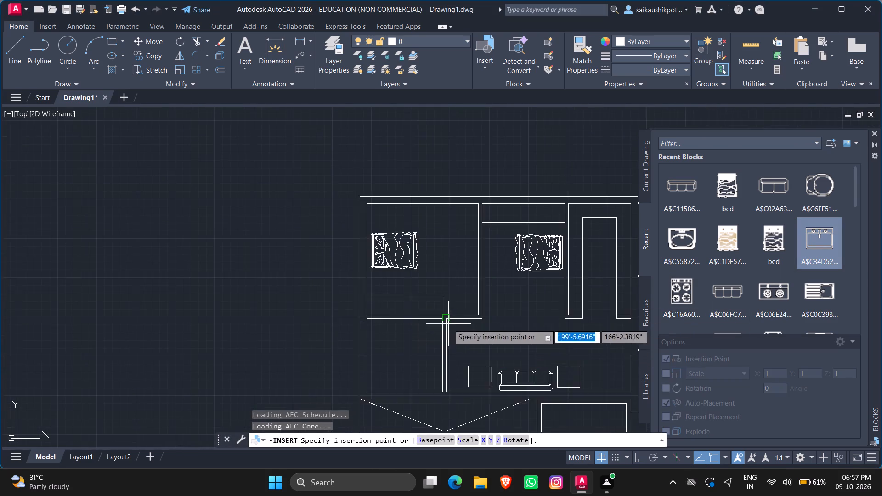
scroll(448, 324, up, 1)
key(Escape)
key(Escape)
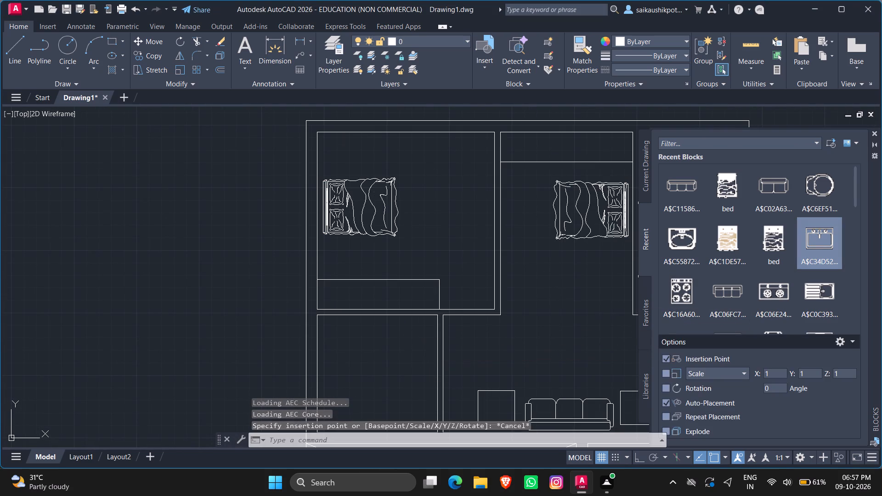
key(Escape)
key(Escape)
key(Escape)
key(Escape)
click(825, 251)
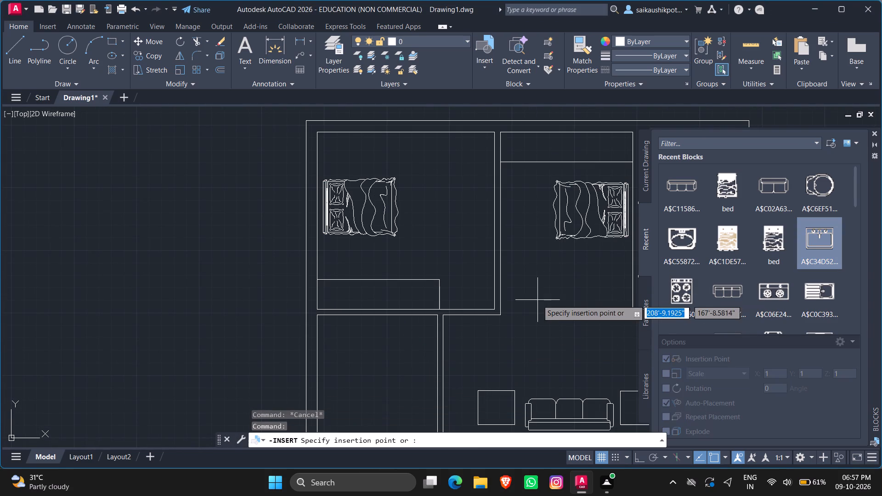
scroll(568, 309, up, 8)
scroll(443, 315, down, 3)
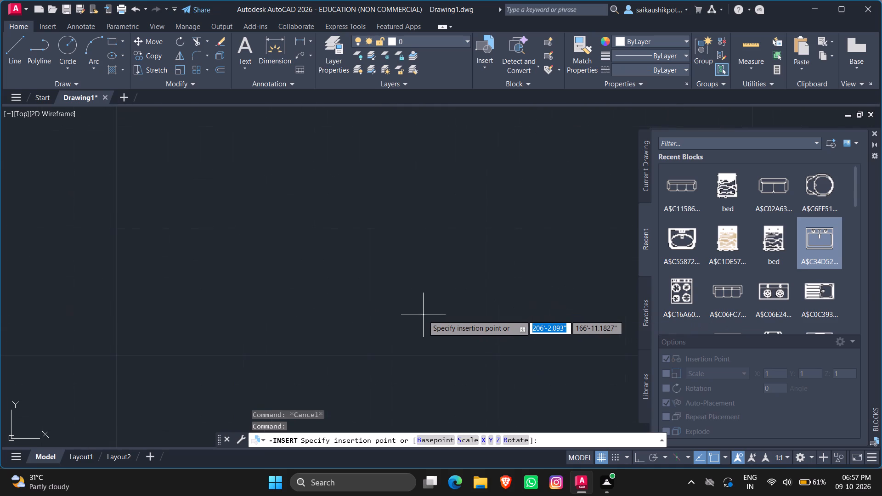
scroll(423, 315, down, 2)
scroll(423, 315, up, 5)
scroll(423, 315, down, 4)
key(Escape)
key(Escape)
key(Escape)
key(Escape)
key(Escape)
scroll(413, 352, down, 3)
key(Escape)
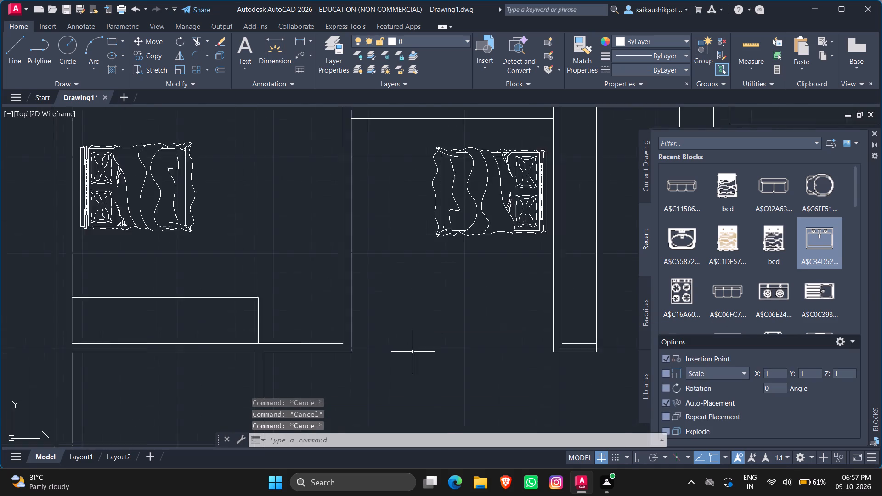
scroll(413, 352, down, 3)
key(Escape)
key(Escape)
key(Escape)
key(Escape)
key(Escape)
Insert the rectangular sink block A$C34D52... from the recent blocks in the empty space above the left unit.
click(819, 258)
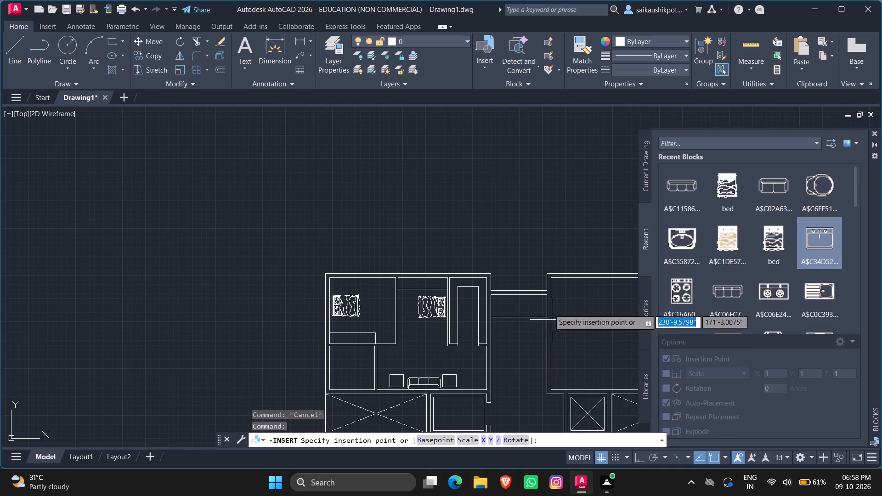
click(494, 242)
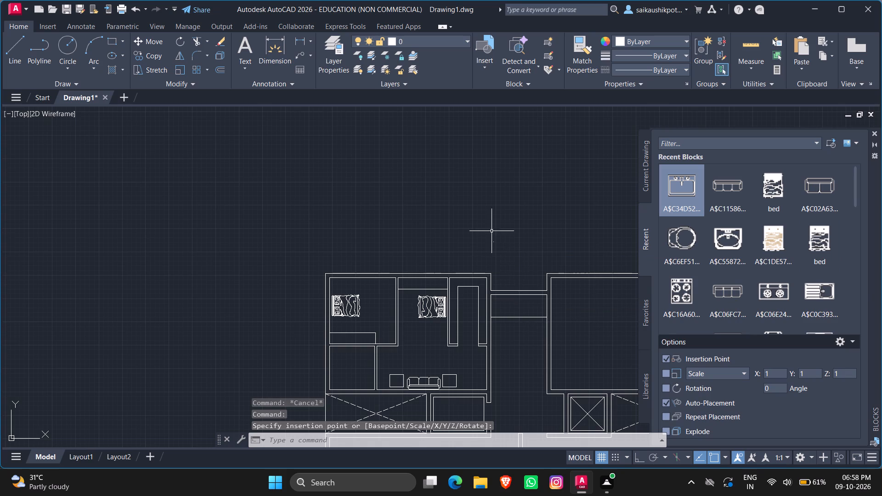
Scale up the tiny inserted sink block by eye to a size that suits the floor plan.
scroll(492, 231, up, 4)
scroll(490, 281, up, 2)
scroll(480, 207, up, 2)
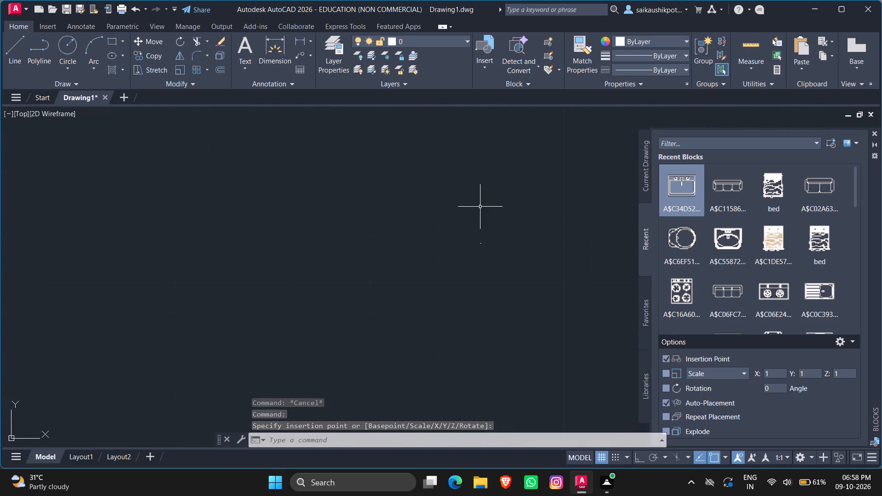
scroll(480, 207, up, 4)
scroll(481, 283, up, 3)
scroll(437, 293, up, 2)
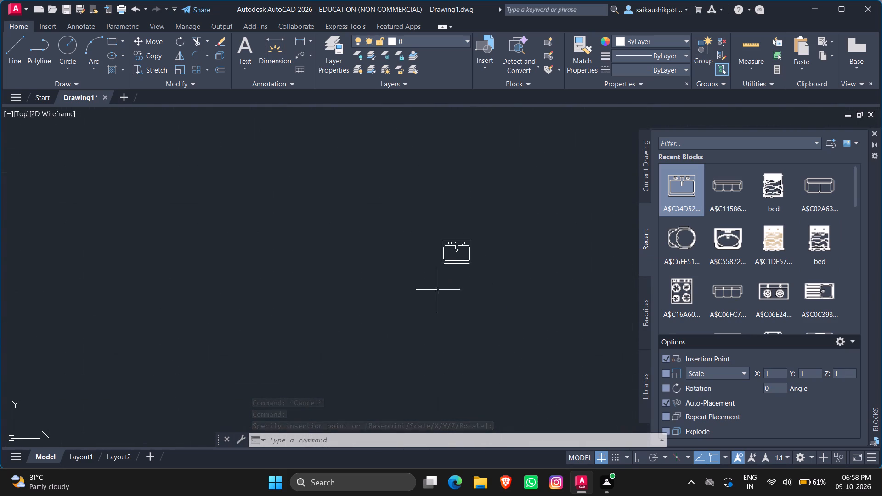
scroll(464, 242, up, 1)
scroll(432, 262, up, 2)
click(432, 262)
click(400, 286)
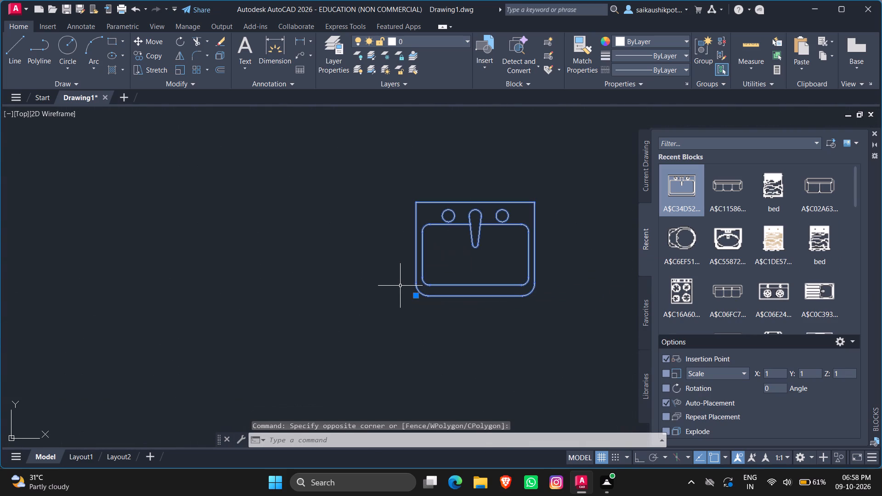
text(SC)
key(Return)
drag(422, 271, 413, 281)
scroll(359, 327, down, 16)
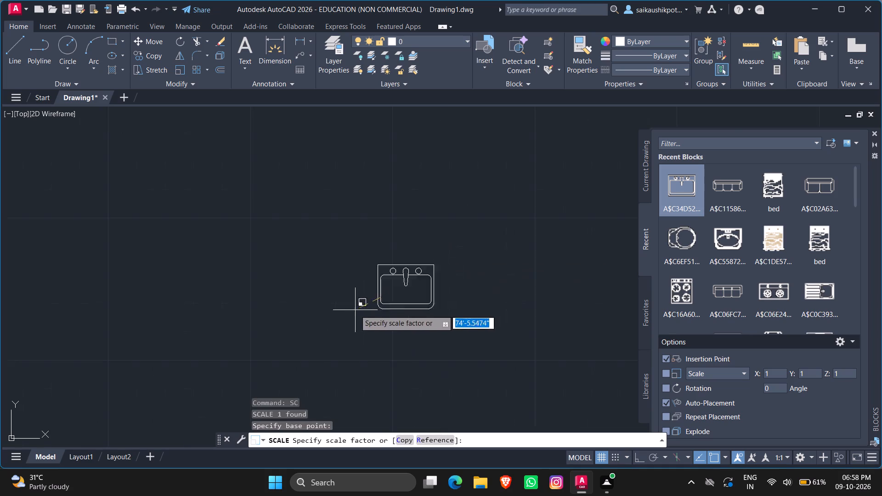
scroll(357, 307, down, 2)
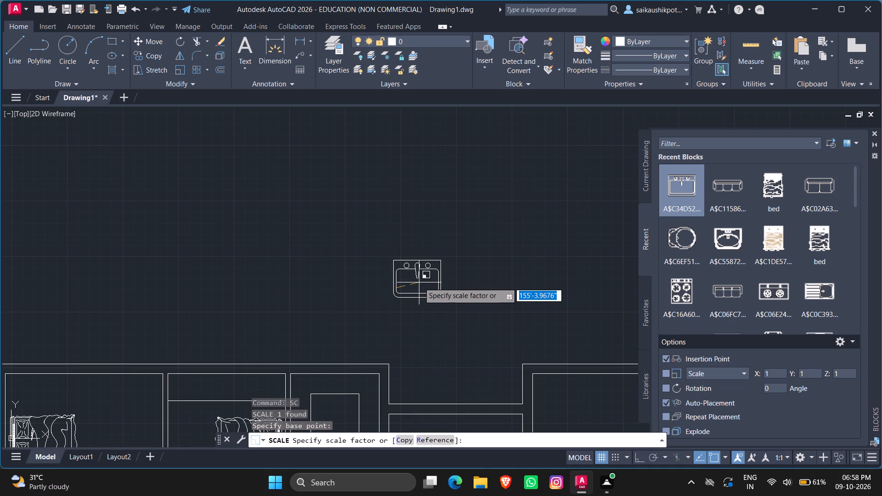
scroll(407, 286, up, 1)
click(407, 286)
Move the enlarged sink into the upper-right room, between its two vertical interior lines.
click(391, 290)
click(379, 303)
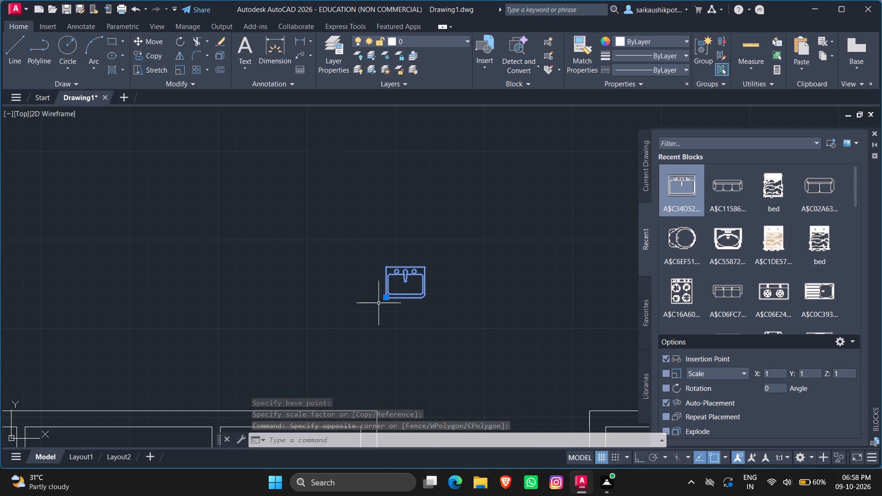
key(m)
key(Return)
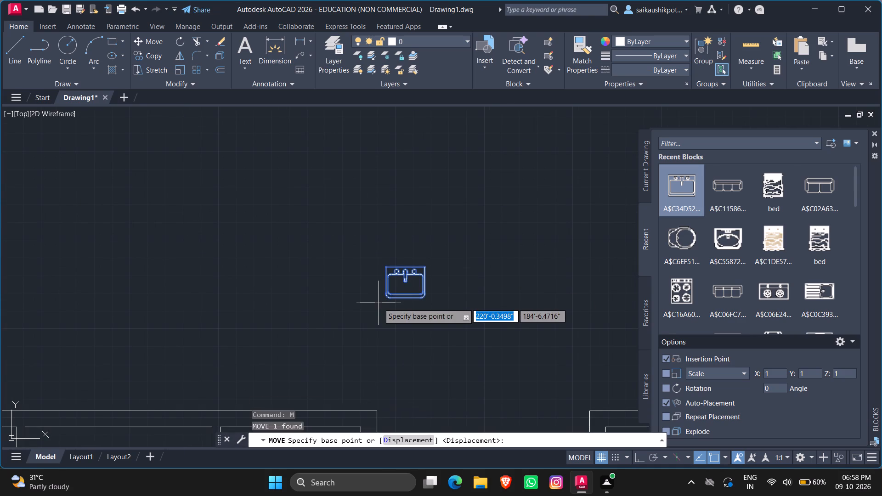
click(391, 298)
scroll(475, 290, down, 3)
scroll(431, 355, up, 4)
scroll(431, 355, down, 1)
click(395, 355)
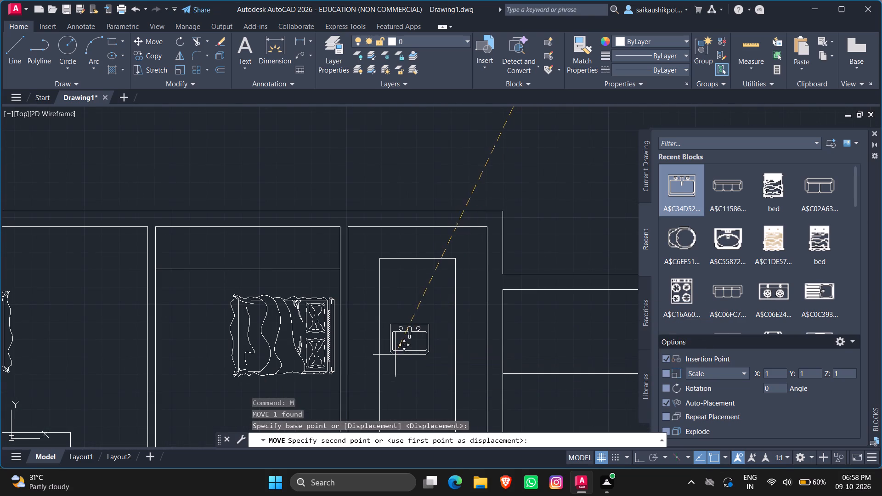
With Ortho on, rotate the sink 90° about its upper-left corner so the taps face the room's left wall.
click(399, 336)
click(391, 327)
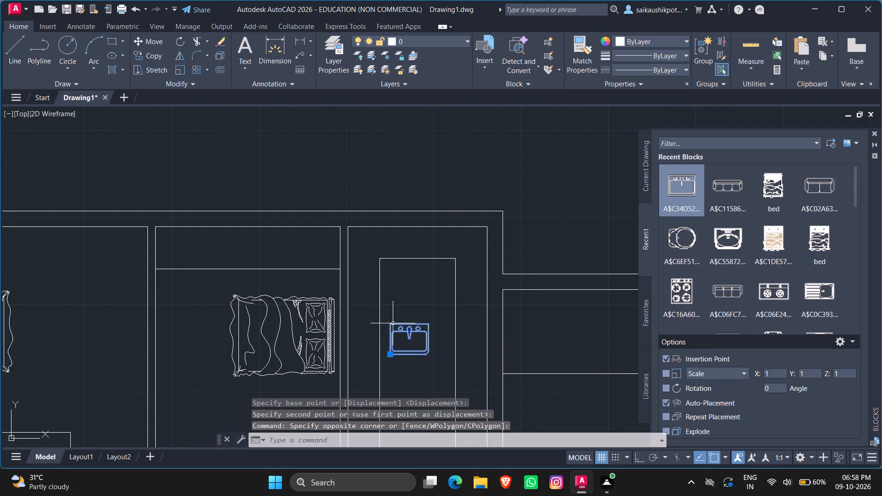
text(RO)
key(Return)
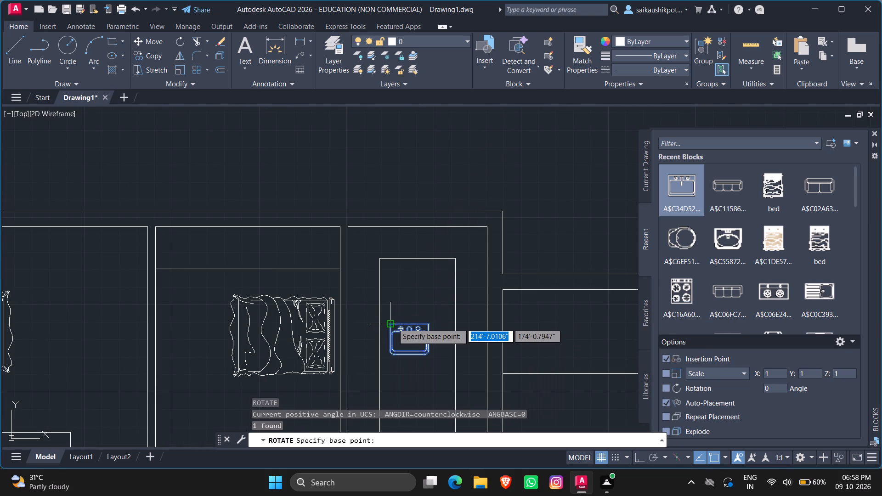
key(F8)
click(393, 323)
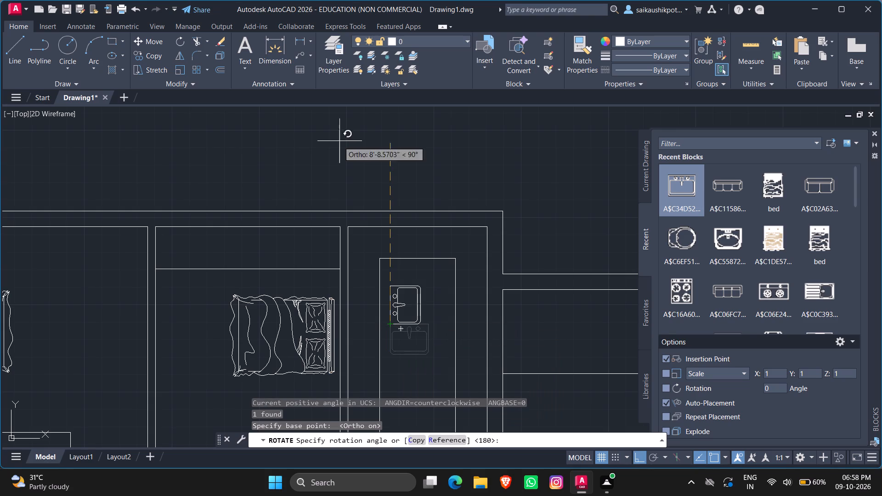
click(317, 129)
With Ortho off, move the sink to the bottom of the left counter strip, its tap side against the wall.
click(397, 321)
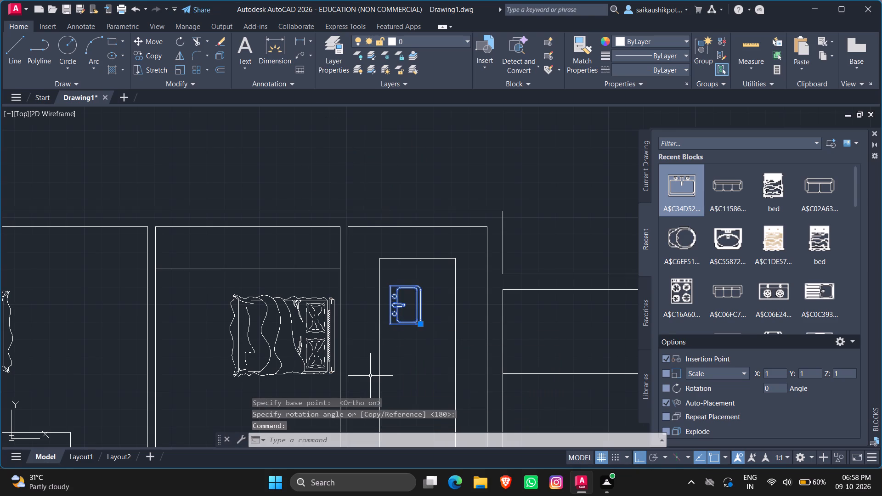
key(m)
key(Return)
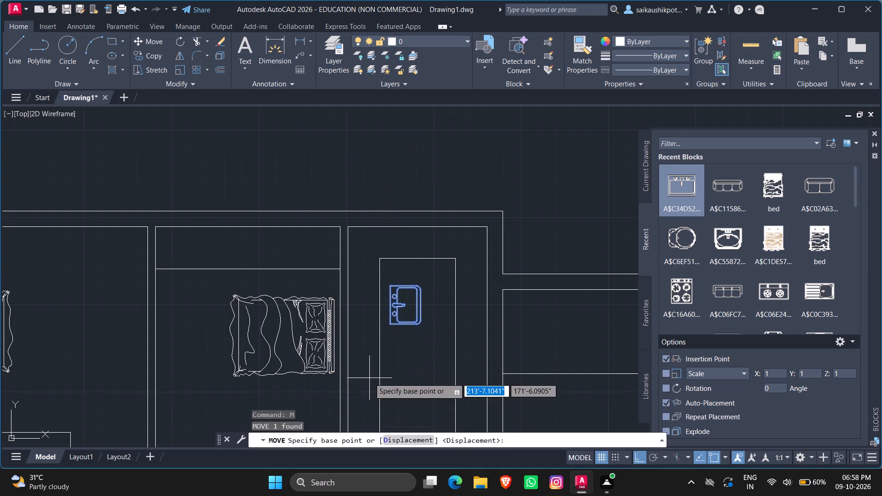
key(F8)
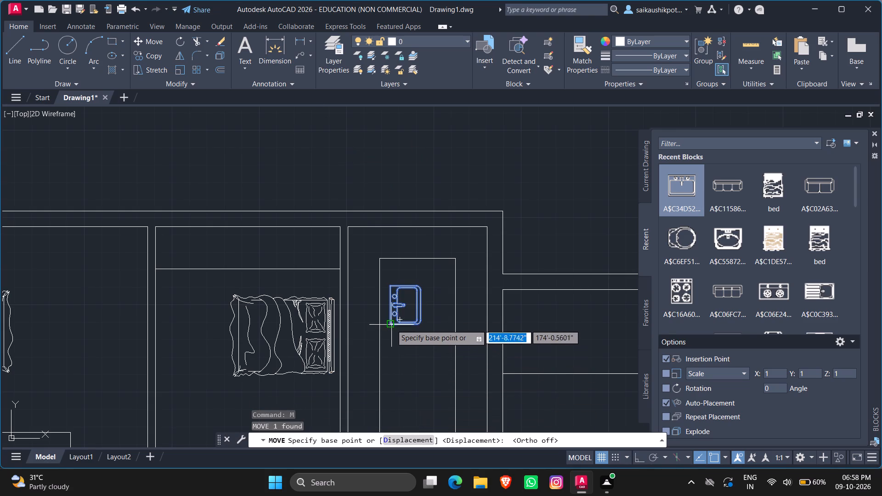
click(388, 324)
scroll(462, 260, down, 1)
scroll(391, 377, up, 2)
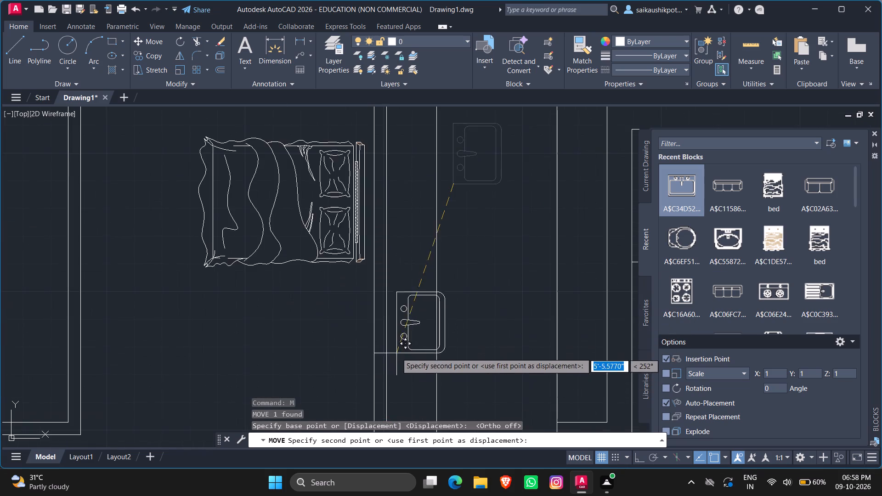
scroll(394, 326, down, 2)
scroll(389, 337, up, 2)
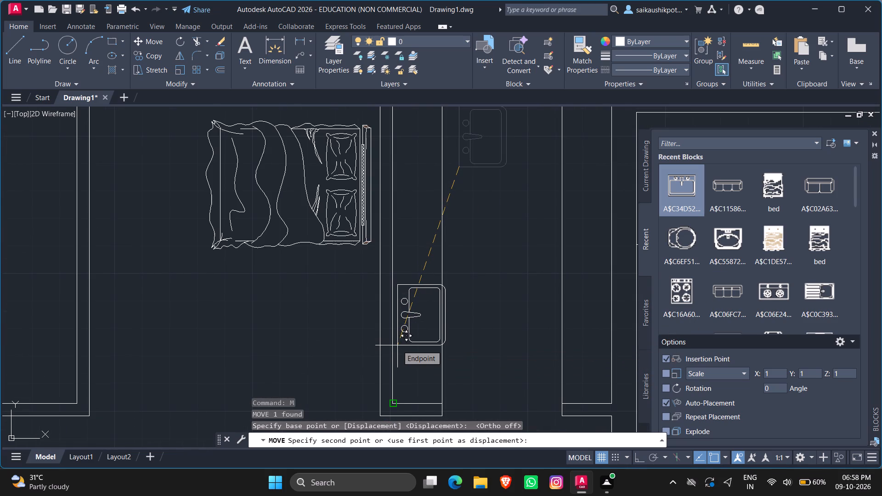
scroll(401, 377, up, 2)
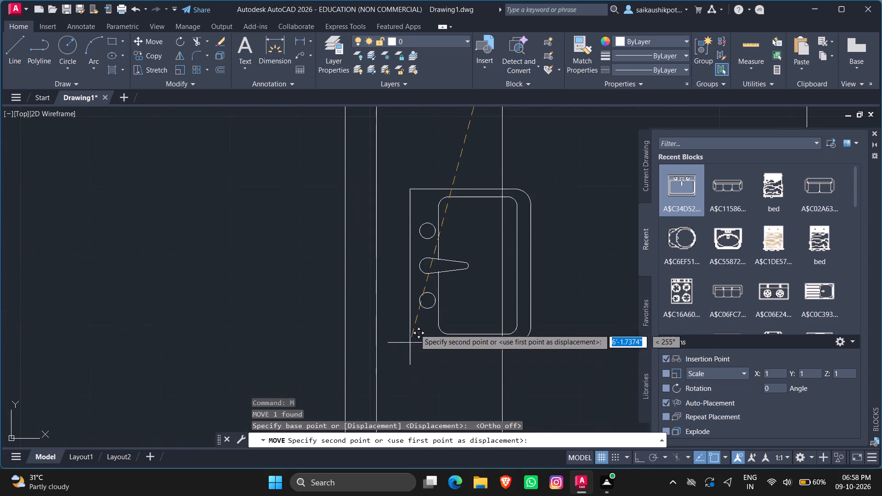
scroll(417, 322, down, 2)
click(402, 366)
key(Escape)
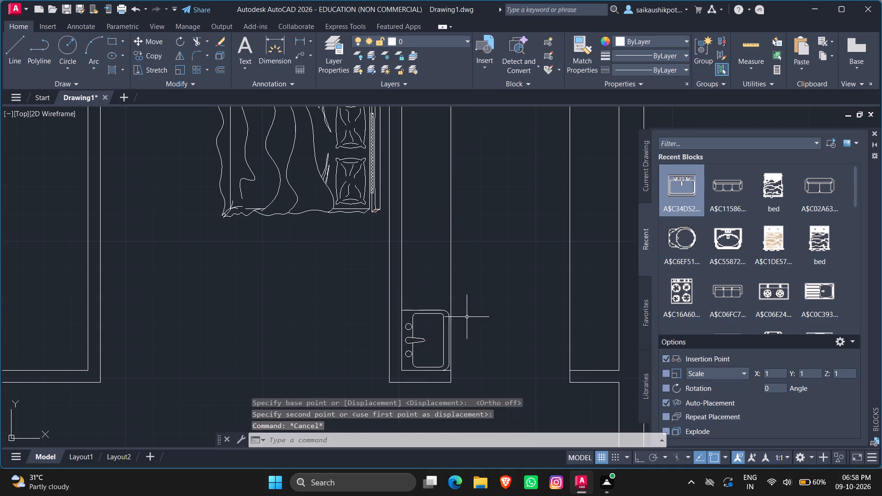
Copy the sink from the left counter strip and paste the duplicate in the open floor between the kitchen counters.
scroll(469, 322, down, 3)
key(Escape)
key(Escape)
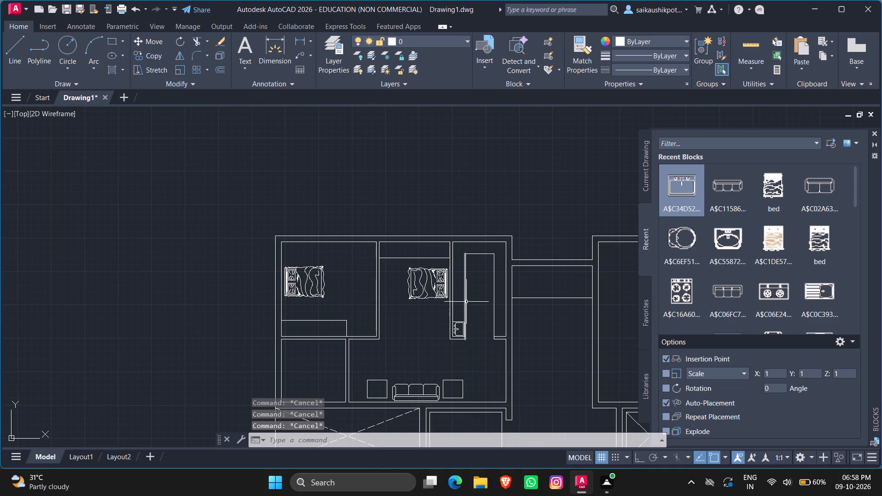
scroll(475, 280, up, 2)
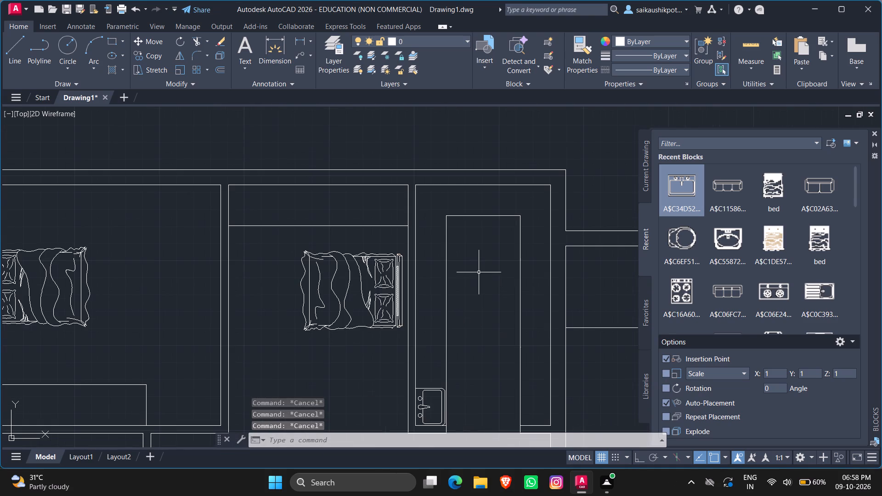
click(433, 394)
click(424, 385)
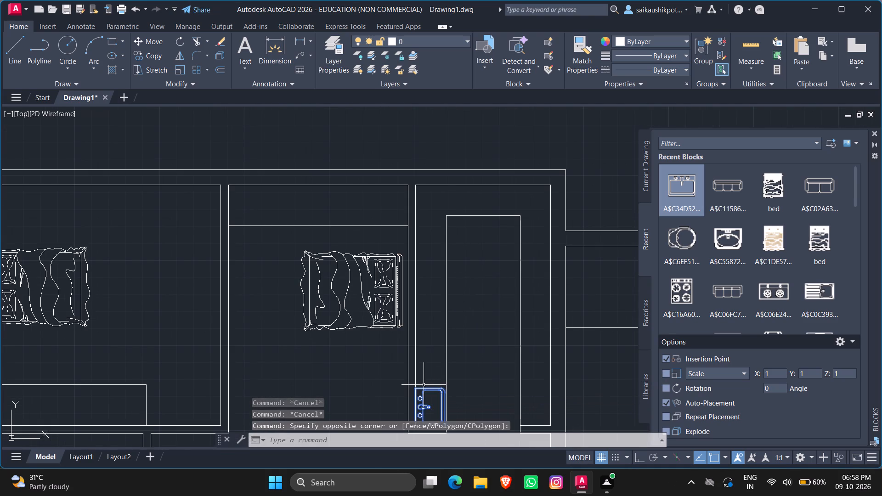
key(ctrl+c)
key(ctrl+v)
click(474, 283)
With Ortho on, rotate the pasted sink 90° clockwise about its lower-left corner so the taps face the upper wall.
click(473, 276)
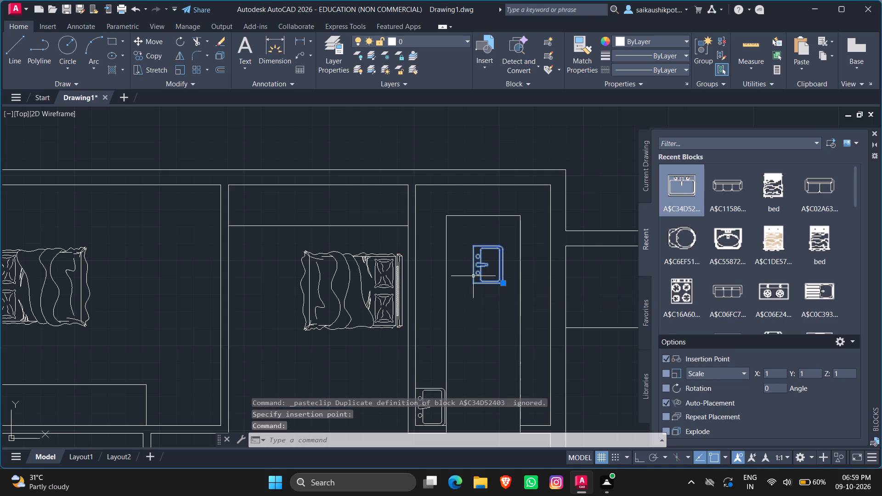
text(RO)
key(Return)
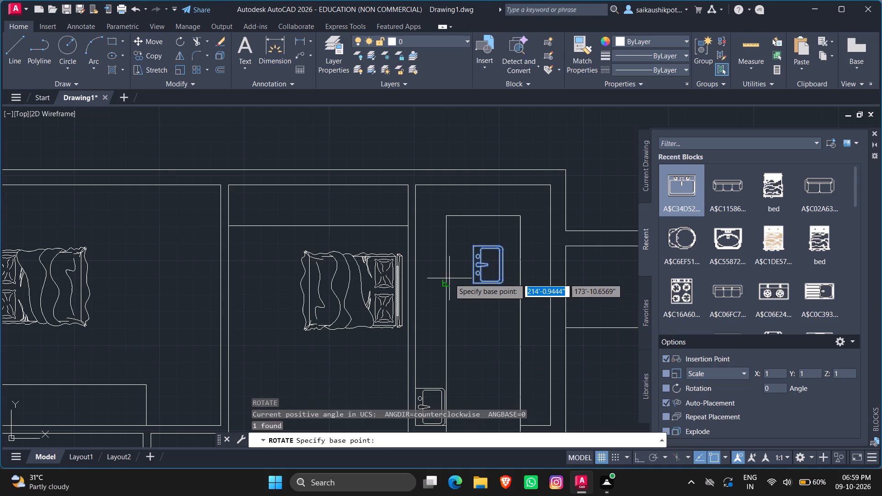
key(F8)
click(473, 287)
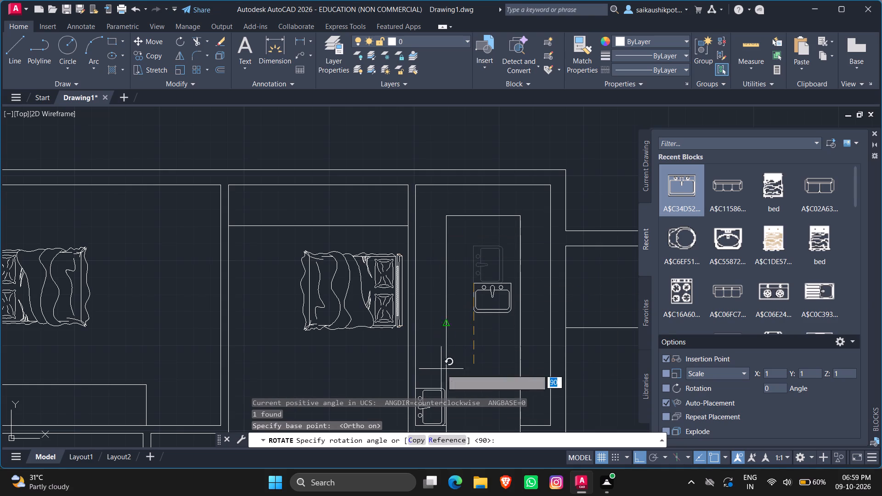
click(483, 328)
With Ortho off, move the rotated sink to the top counter strip, its tap side against the kitchen's upper wall.
click(488, 308)
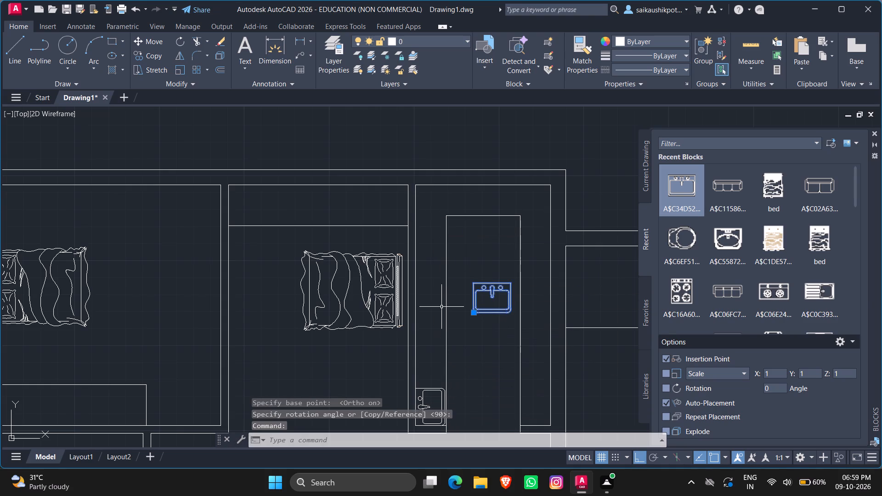
key(m)
key(Return)
key(F8)
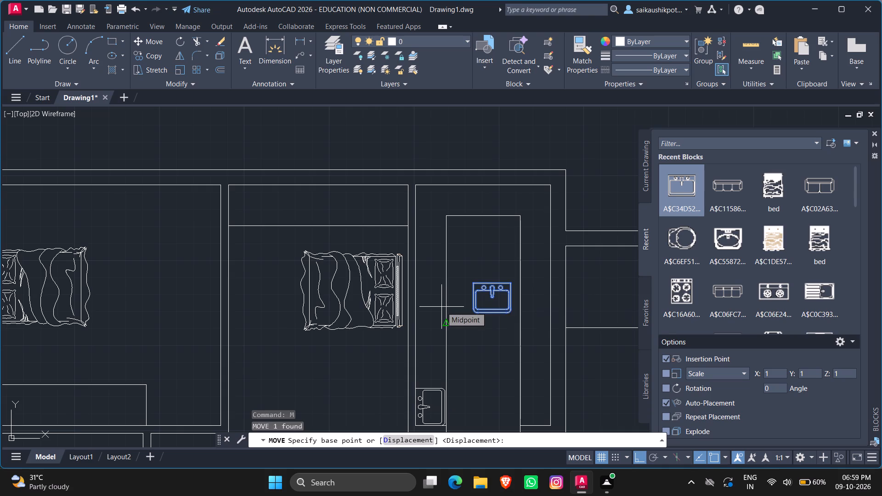
click(492, 282)
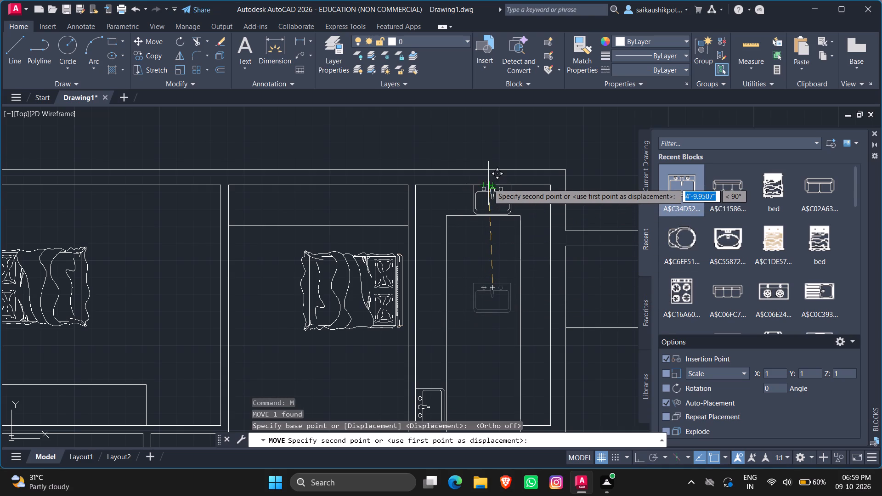
click(486, 183)
key(Escape)
key(Escape)
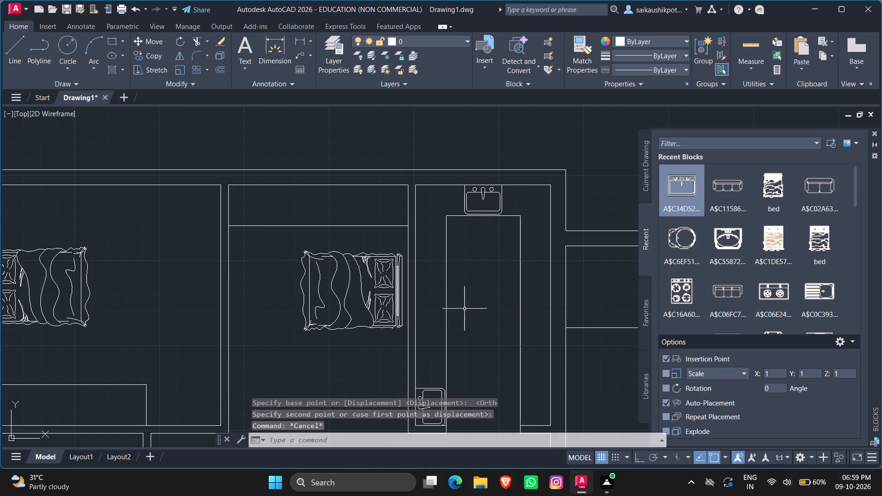
Insert the four-burner stove block A$C16A60... in the open kitchen floor between the left and right counters.
click(672, 296)
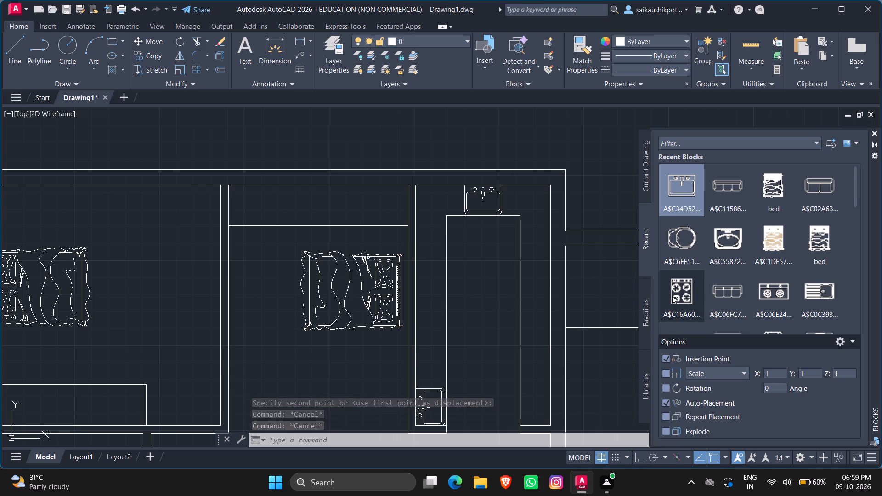
scroll(521, 326, up, 2)
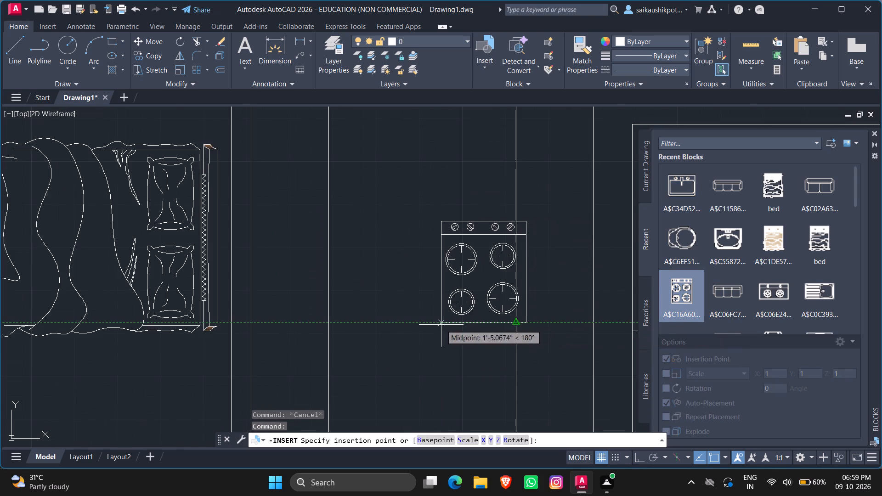
click(417, 318)
Scale the inserted stove down by eye from its lower-left corner so it fits within the counter depth.
click(430, 303)
click(403, 321)
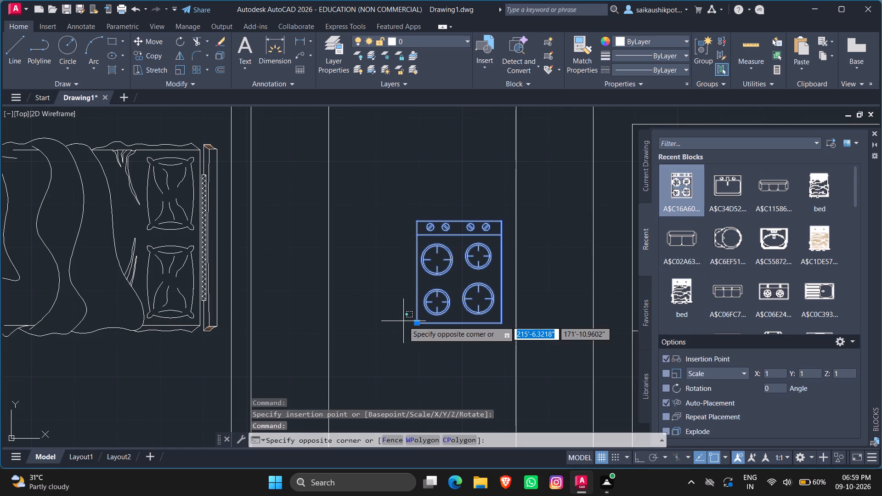
text(SC)
key(Return)
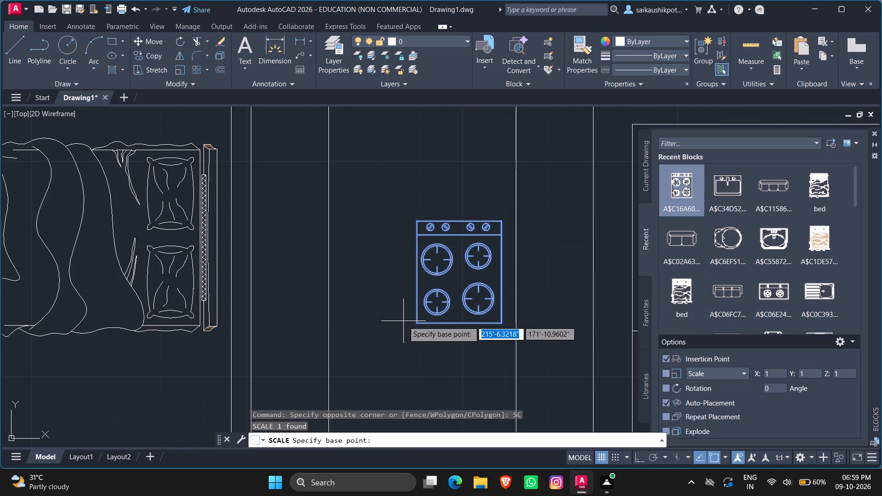
click(418, 318)
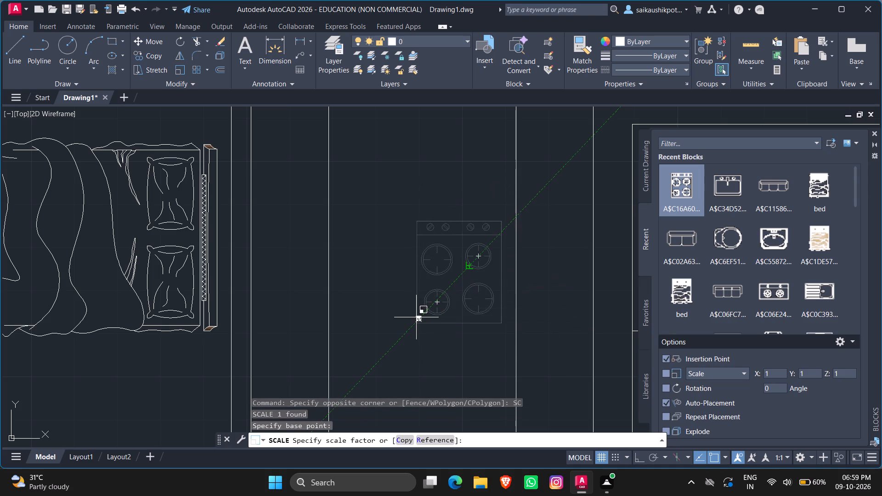
scroll(430, 302, up, 2)
scroll(436, 292, down, 1)
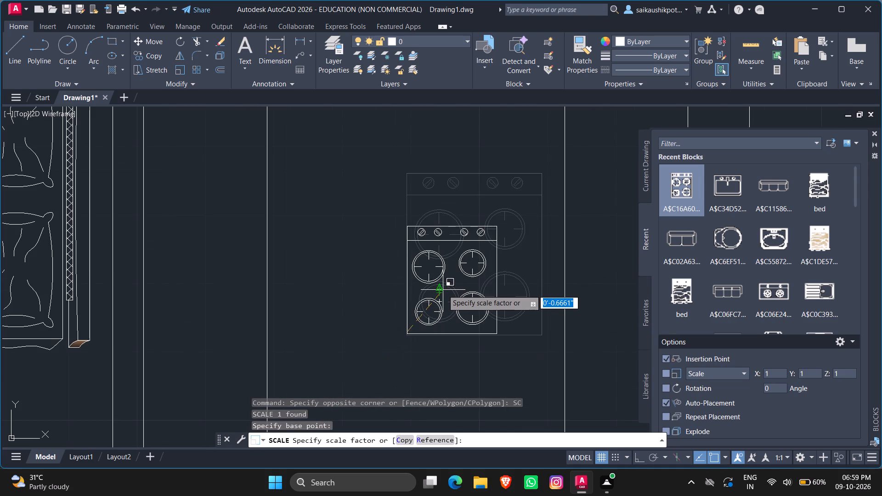
click(440, 292)
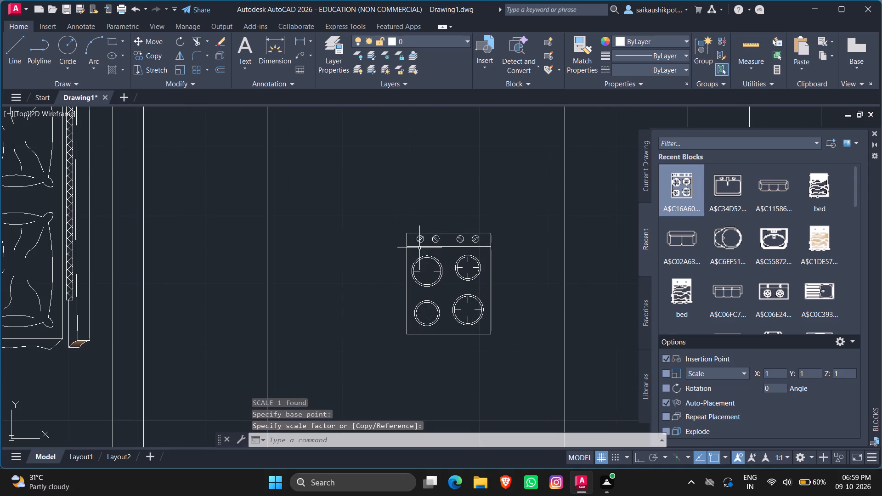
With Ortho on, rotate the stove 90° counterclockwise about its upper-left corner so the knobs face left.
click(419, 248)
text(RO)
key(Return)
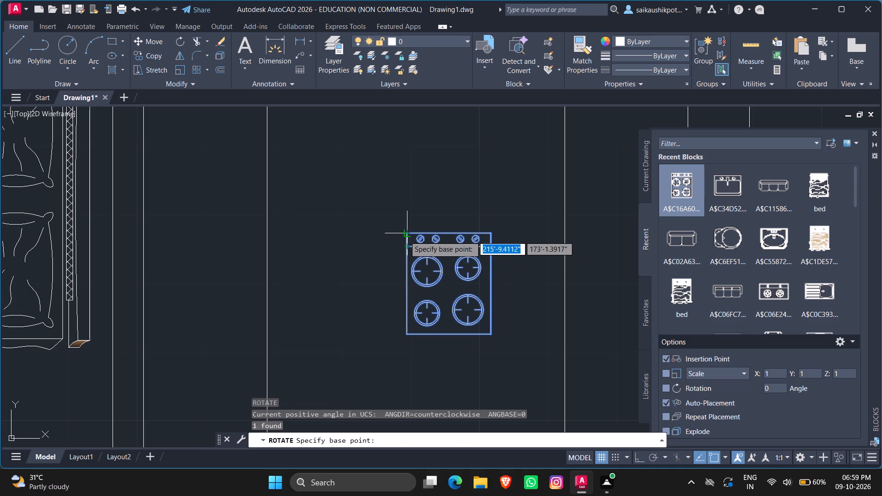
click(405, 236)
key(F8)
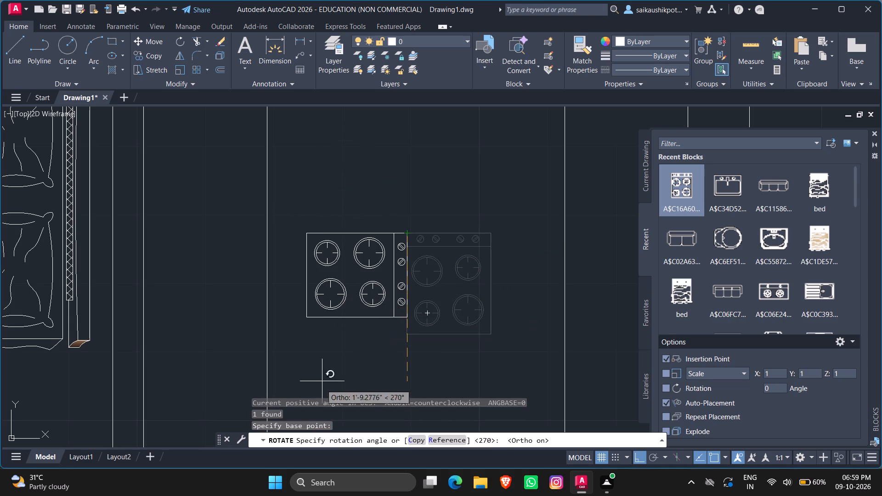
click(465, 173)
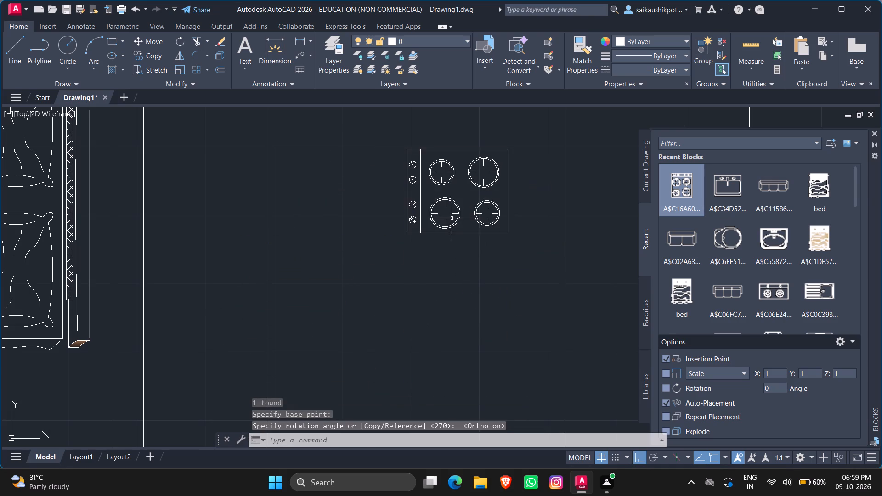
Move the stove horizontally by its lower-right corner, about 2'-0.4" to the right, onto the right counter strip.
click(452, 218)
click(416, 275)
click(509, 232)
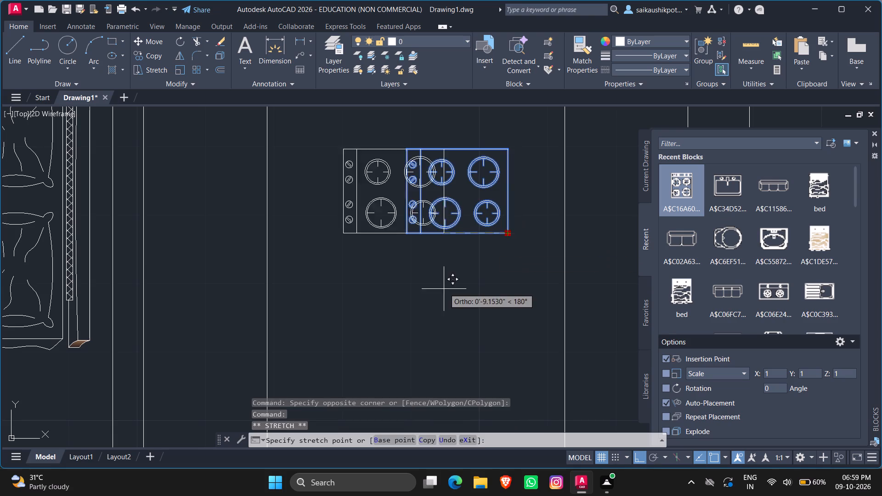
scroll(444, 289, down, 1)
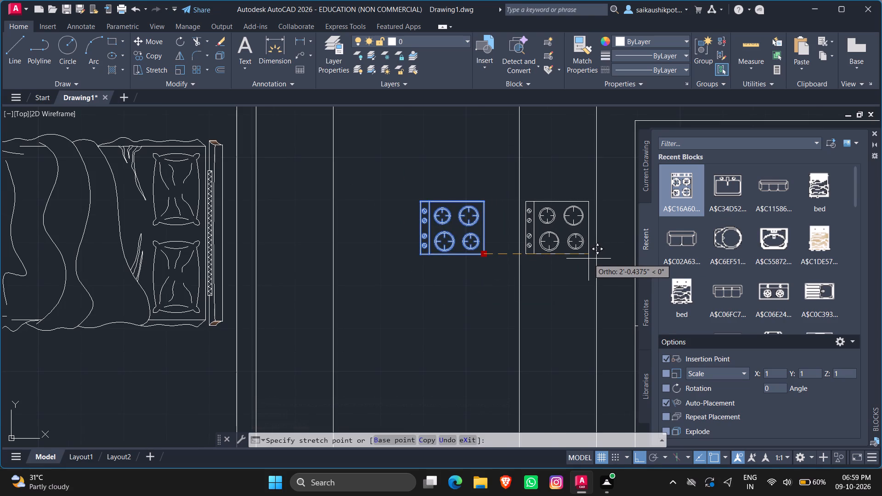
click(588, 259)
scroll(546, 291, down, 3)
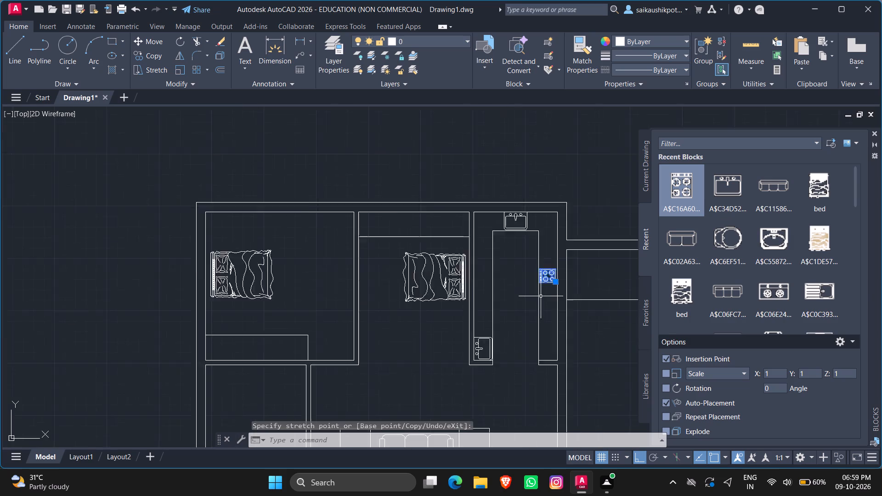
scroll(541, 296, down, 1)
scroll(526, 302, up, 1)
key(Escape)
key(Escape)
key(Escape)
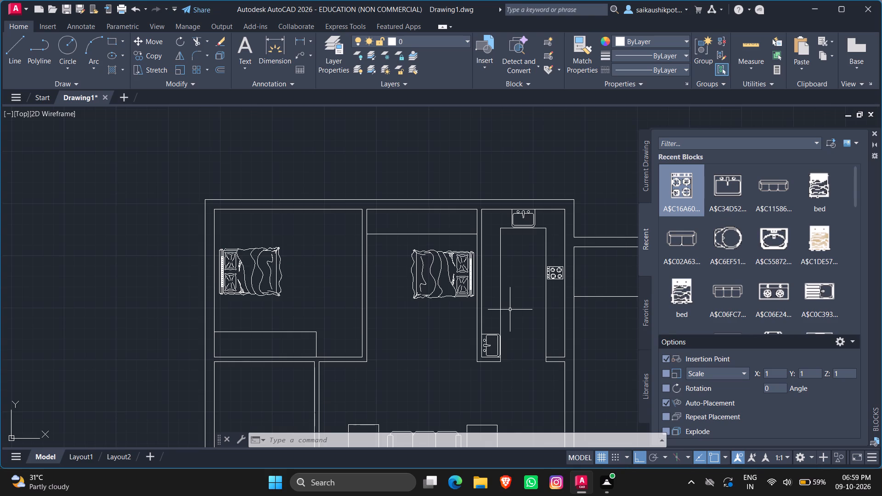
Insert the toilet block A$C6EF51... in the small room below the left bedroom's wardrobe.
scroll(509, 310, down, 1)
key(Escape)
key(Escape)
scroll(517, 315, down, 2)
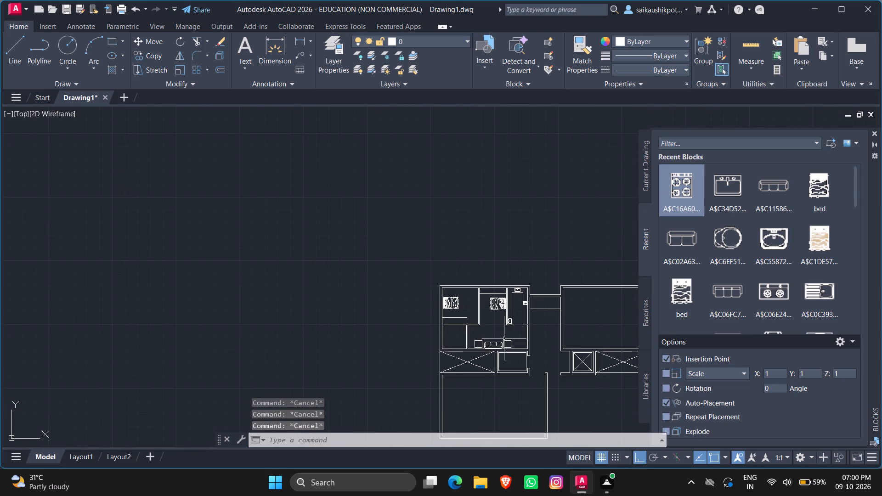
scroll(500, 348, up, 3)
scroll(426, 330, down, 1)
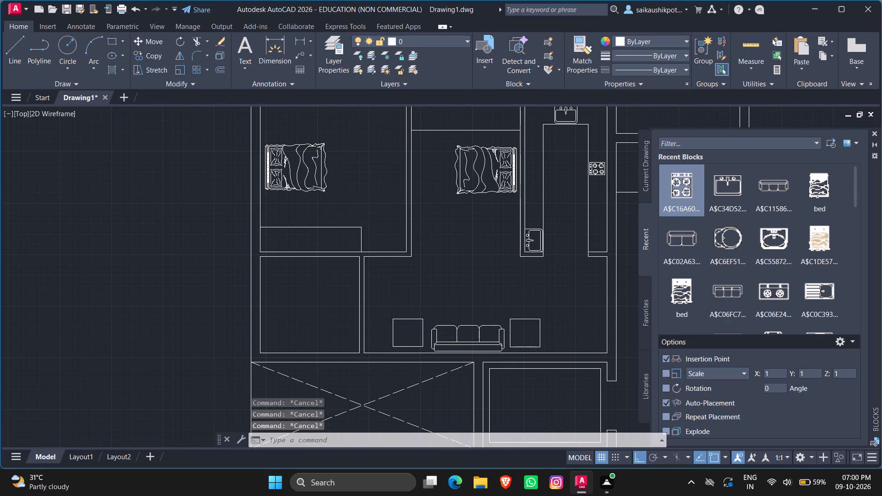
scroll(294, 333, up, 2)
click(730, 239)
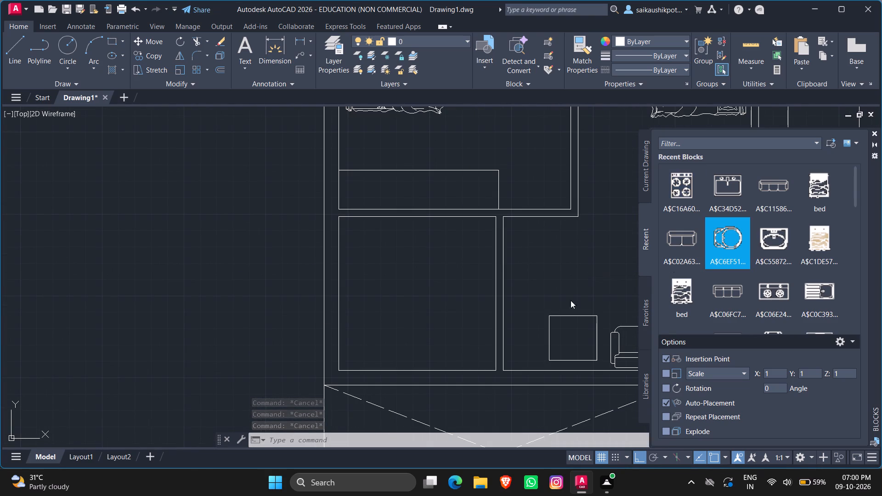
scroll(399, 318, up, 5)
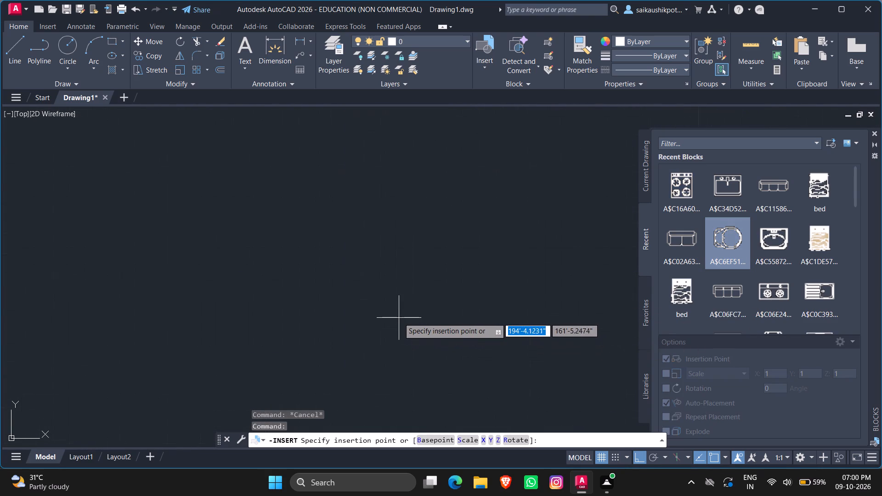
scroll(399, 318, up, 16)
scroll(375, 325, down, 3)
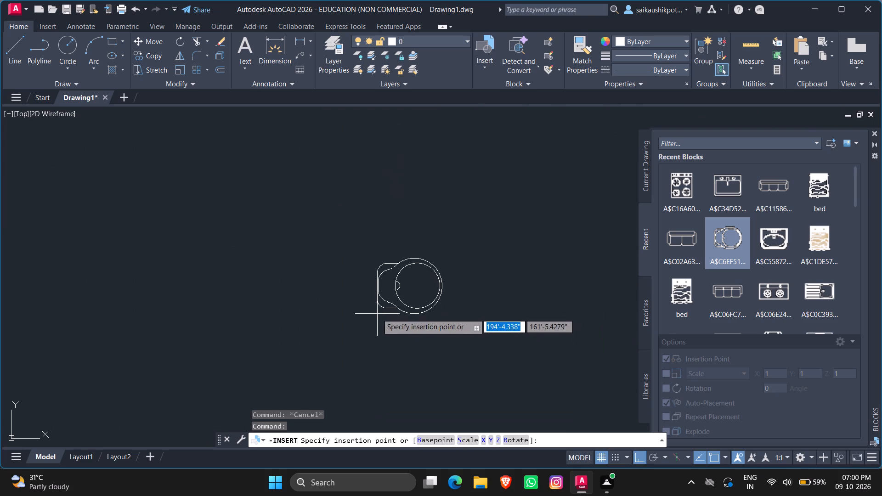
click(377, 314)
Scale up the tiny inserted toilet by eye to a size that suits the small lower-left room.
click(401, 277)
click(356, 309)
text(SC)
key(Return)
click(385, 293)
scroll(291, 315, down, 1)
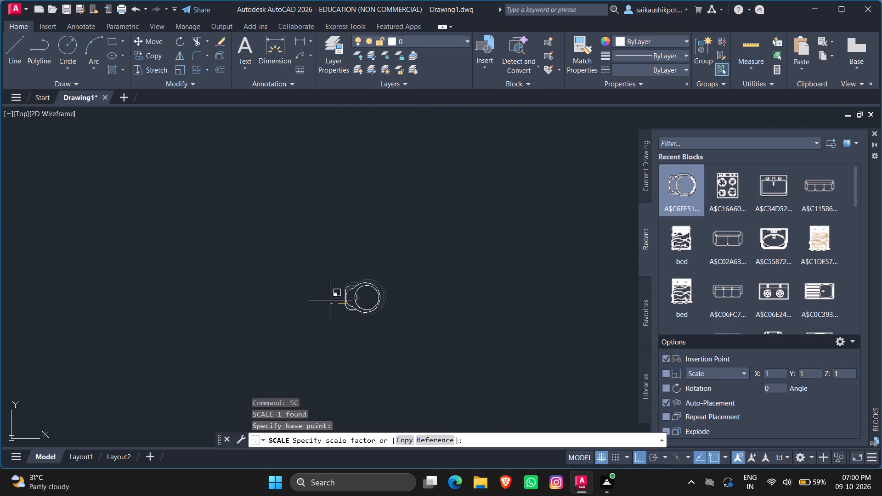
scroll(367, 289, down, 1)
scroll(357, 293, up, 1)
scroll(417, 268, down, 11)
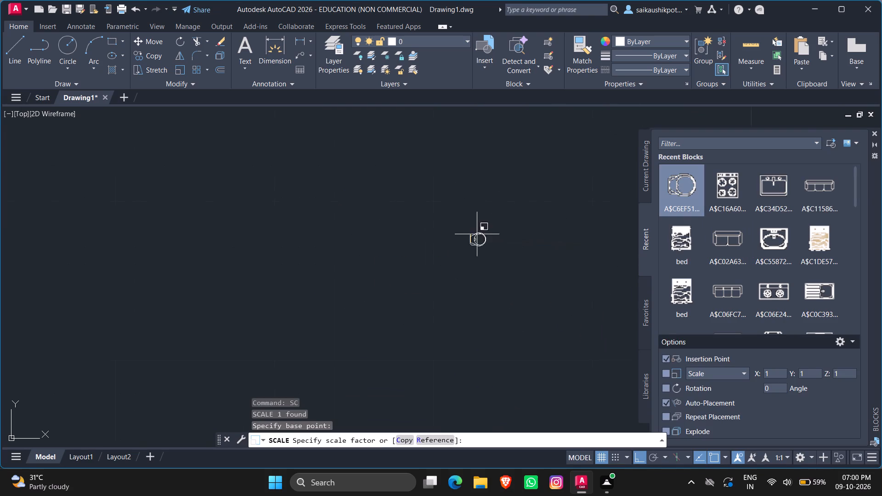
scroll(351, 297, down, 5)
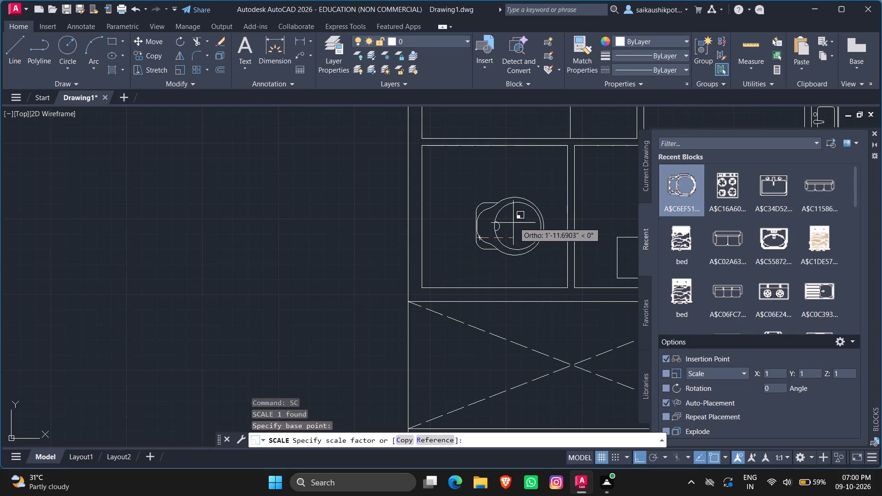
scroll(512, 223, up, 2)
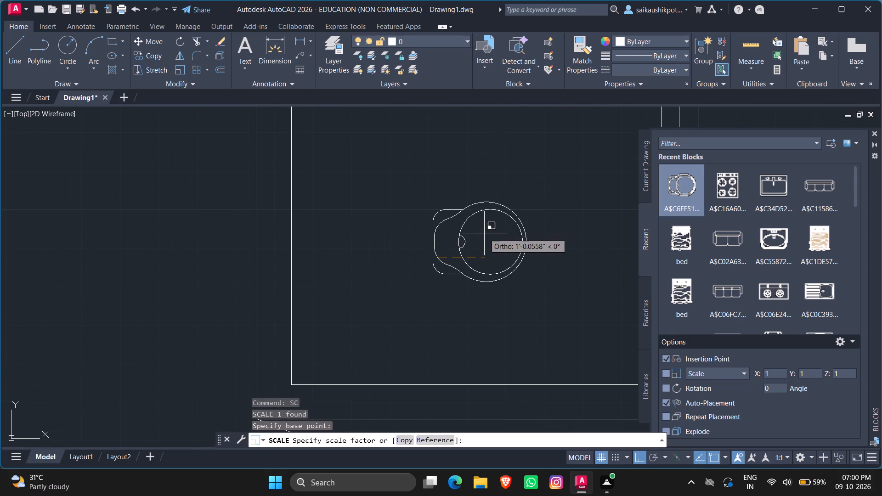
click(486, 231)
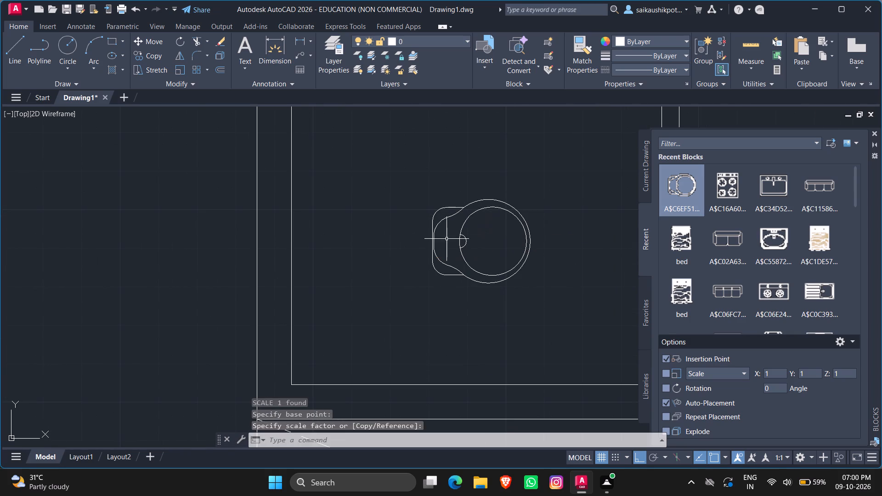
Rotate the toilet about the middle of its tank's back edge, keeping Ortho on.
click(445, 239)
click(396, 248)
text(RO)
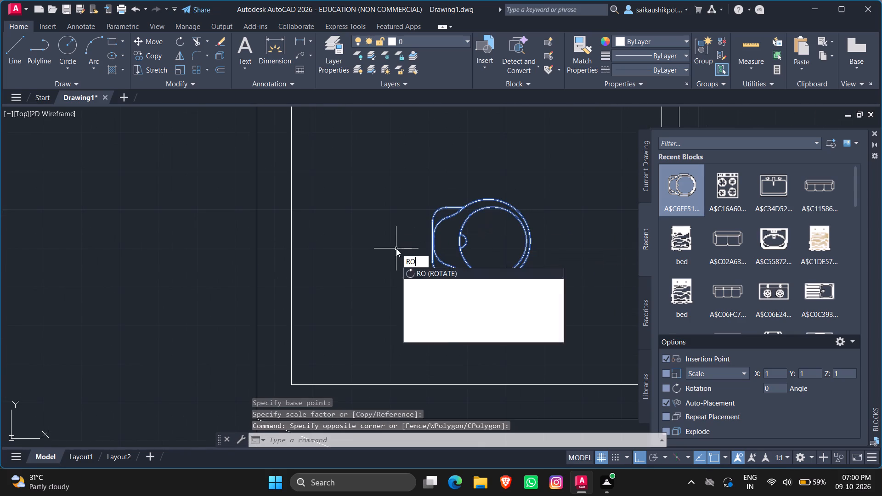
key(Return)
click(433, 242)
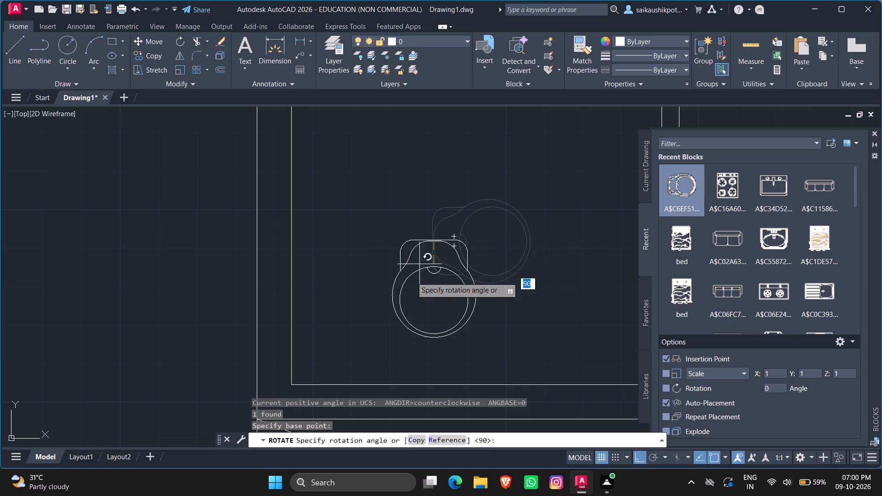
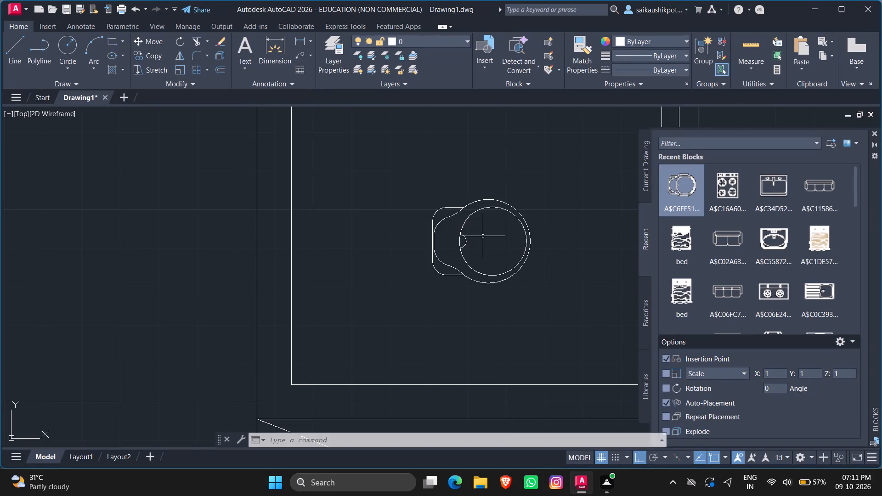
Rotate the toilet 90° counterclockwise about the middle of its tank's back edge, so the bowl points up and the tank faces the bottom wall.
drag(475, 244, 463, 244)
click(419, 242)
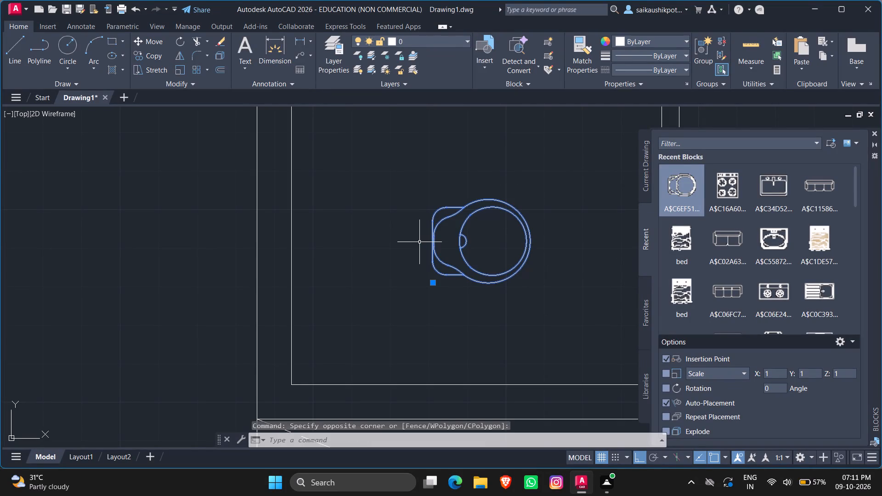
text(RO)
key(Return)
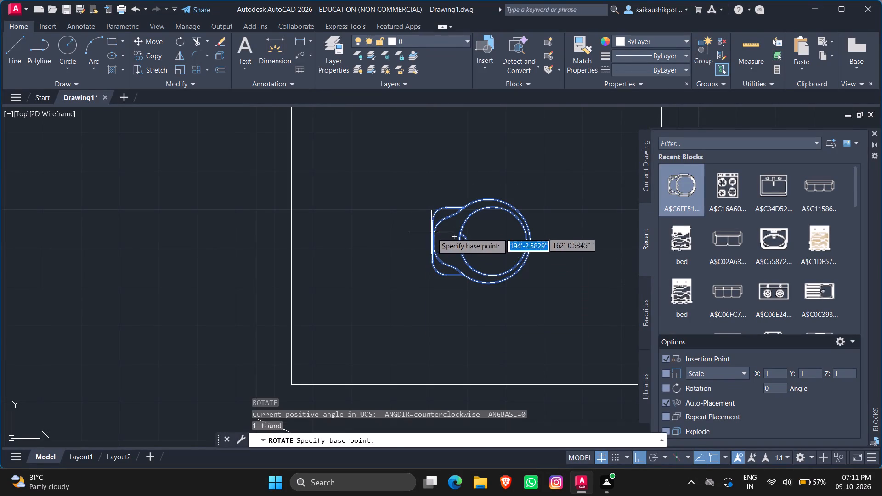
click(436, 242)
click(429, 190)
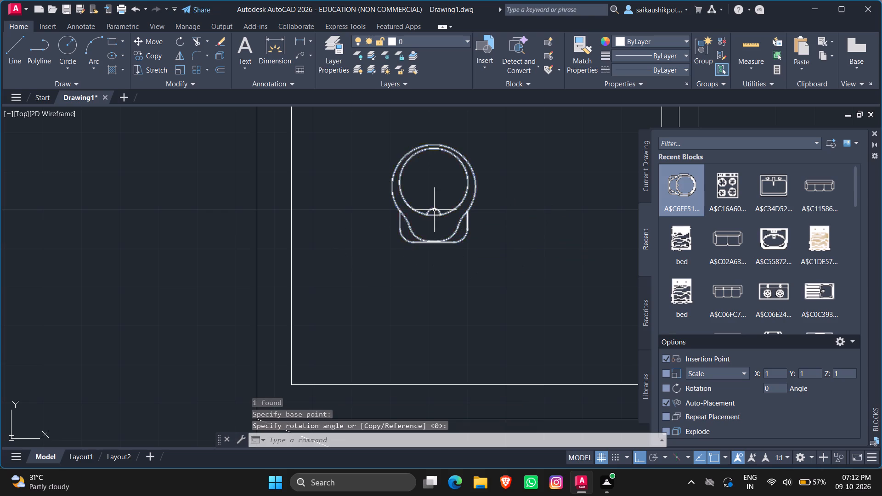
Move the toilet straight down by its insertion grip until its tank sits just above the room's bottom wall.
click(434, 210)
double_click(477, 243)
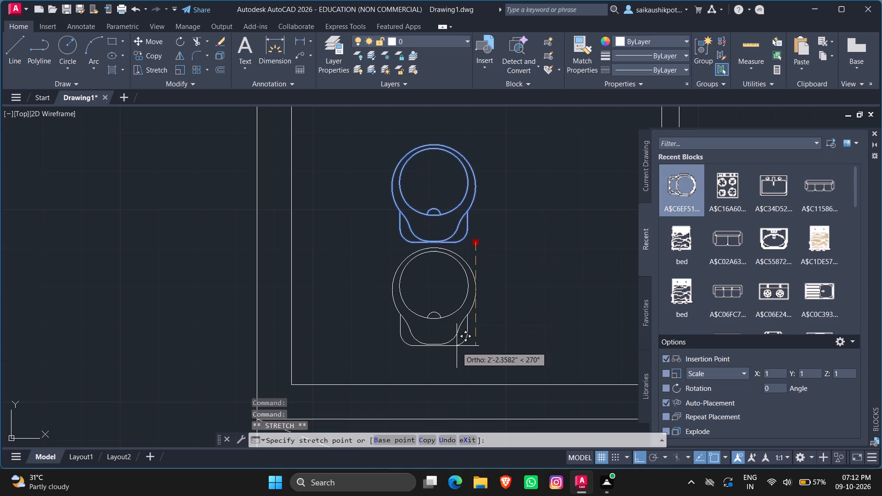
click(453, 365)
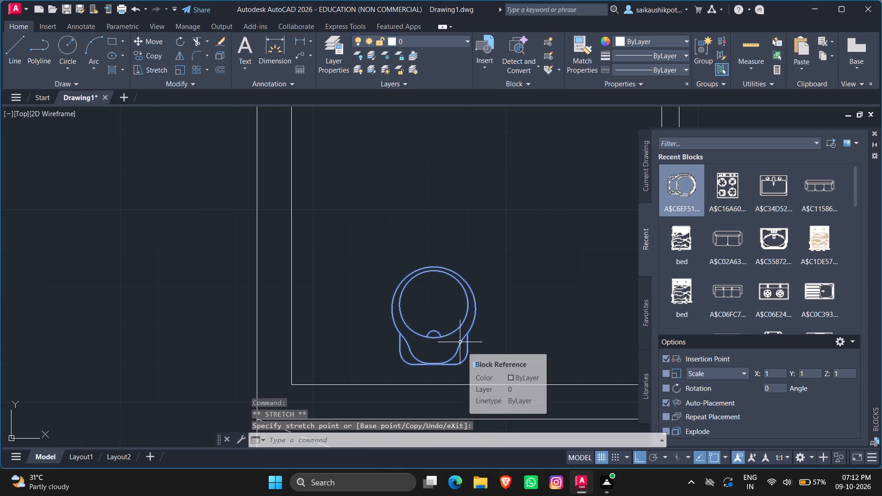
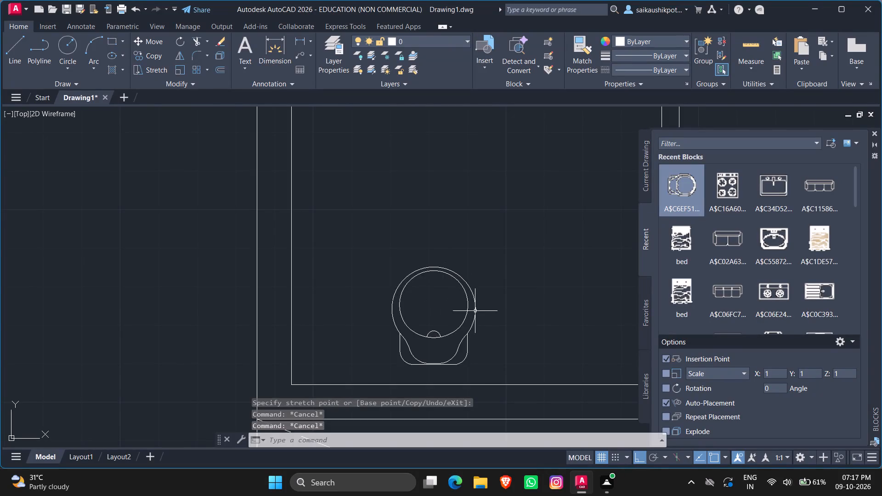
Copy the sink from the kitchen's top counter and paste it into the bathroom, just beyond the toilet on its right side.
key(Escape)
scroll(428, 296, up, 2)
scroll(425, 295, down, 5)
scroll(495, 280, down, 1)
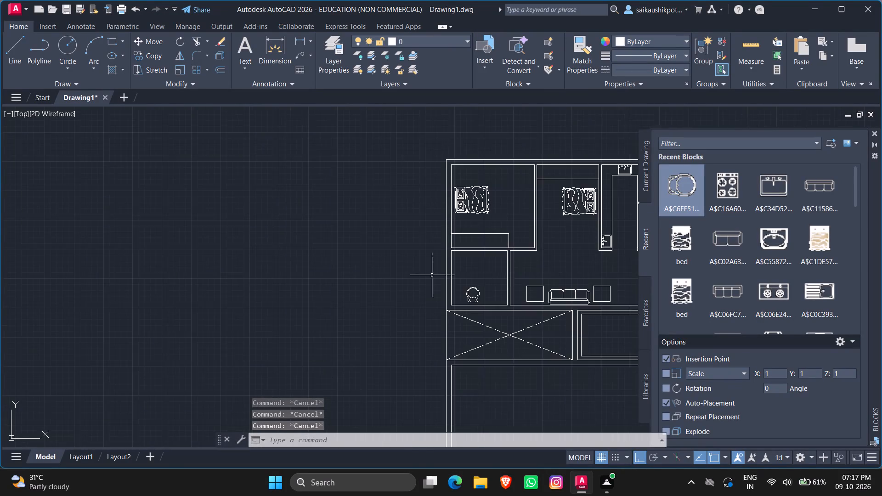
scroll(451, 270, down, 1)
scroll(564, 247, up, 2)
scroll(528, 253, up, 1)
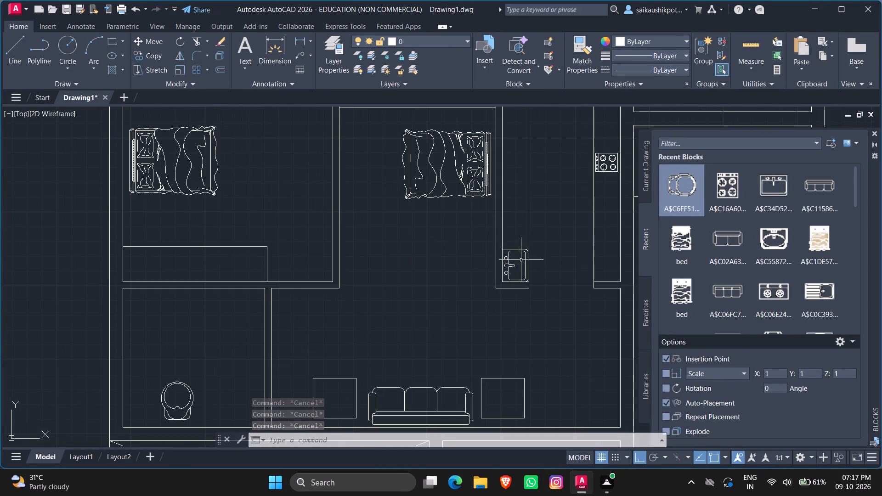
scroll(514, 265, down, 3)
scroll(529, 221, up, 2)
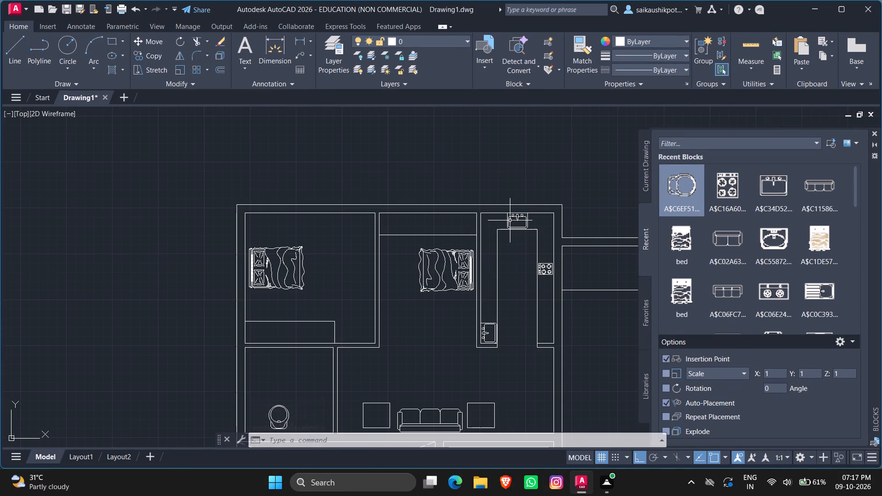
click(509, 220)
key(ctrl+c)
key(ctrl+v)
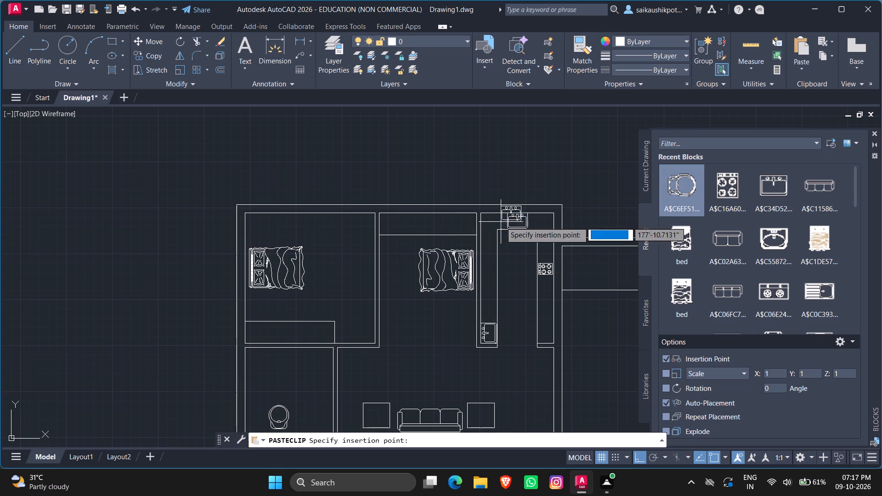
scroll(406, 264, down, 2)
scroll(370, 327, up, 4)
click(367, 298)
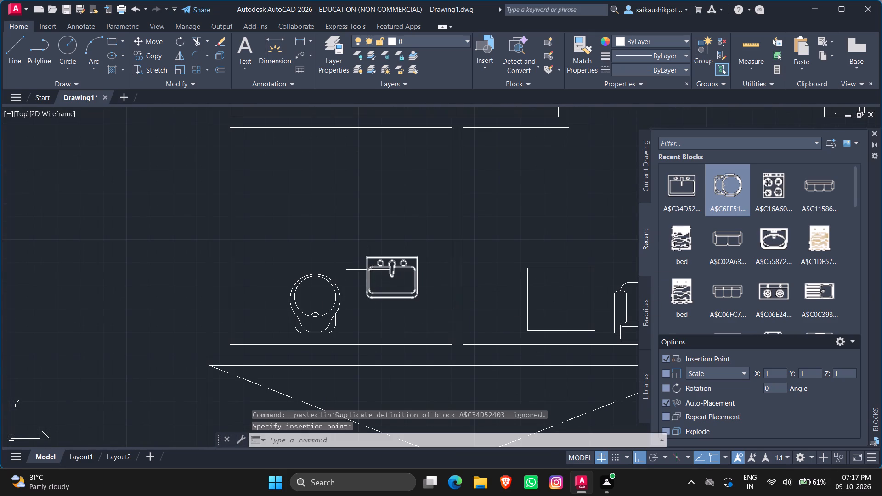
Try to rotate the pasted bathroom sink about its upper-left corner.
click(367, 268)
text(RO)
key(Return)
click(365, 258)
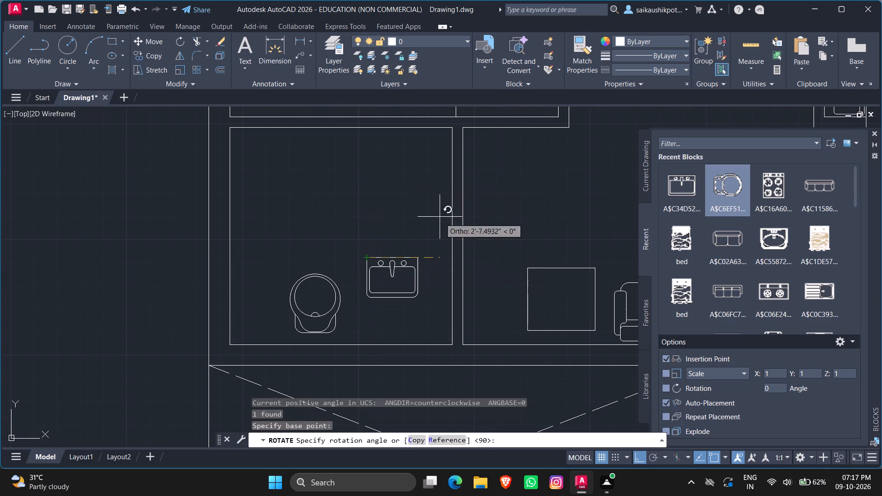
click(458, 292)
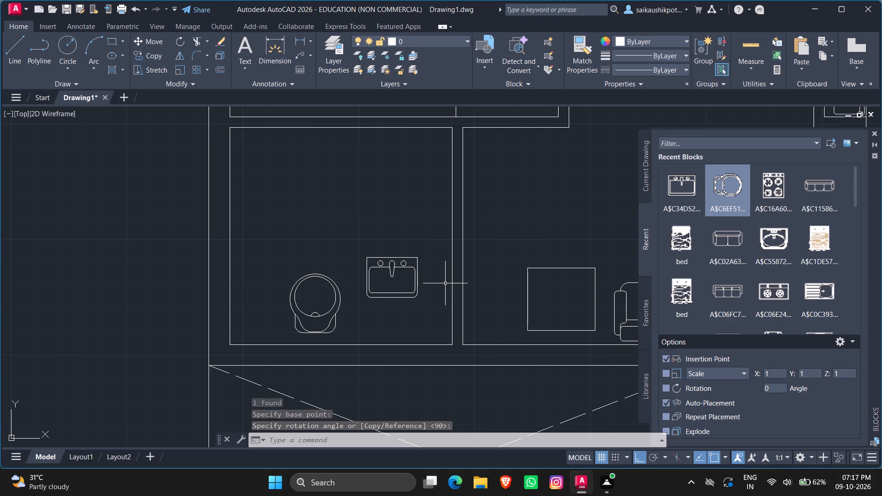
Rotate the bathroom sink 180° about its upper-left corner, so its faucet side faces the bottom wall.
click(371, 258)
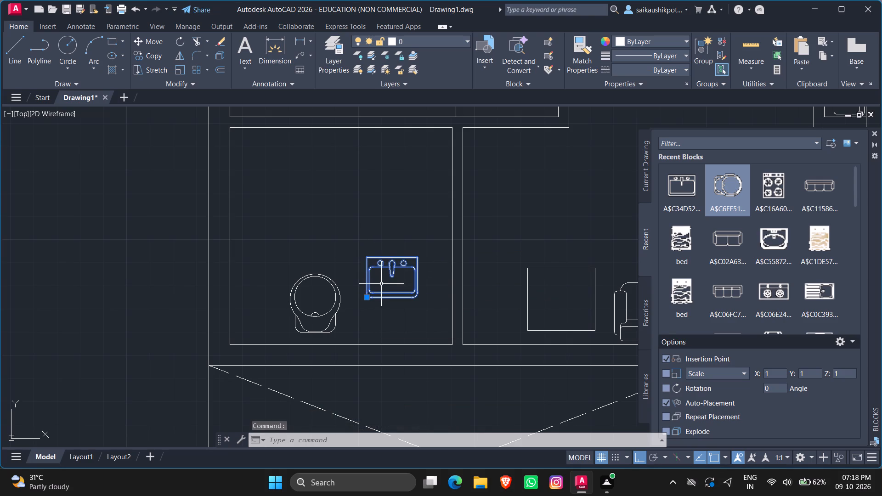
text(RO)
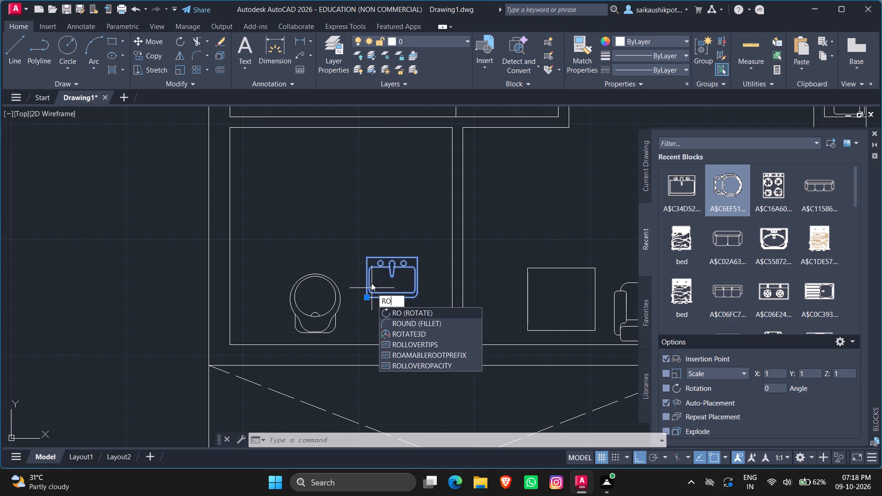
key(Return)
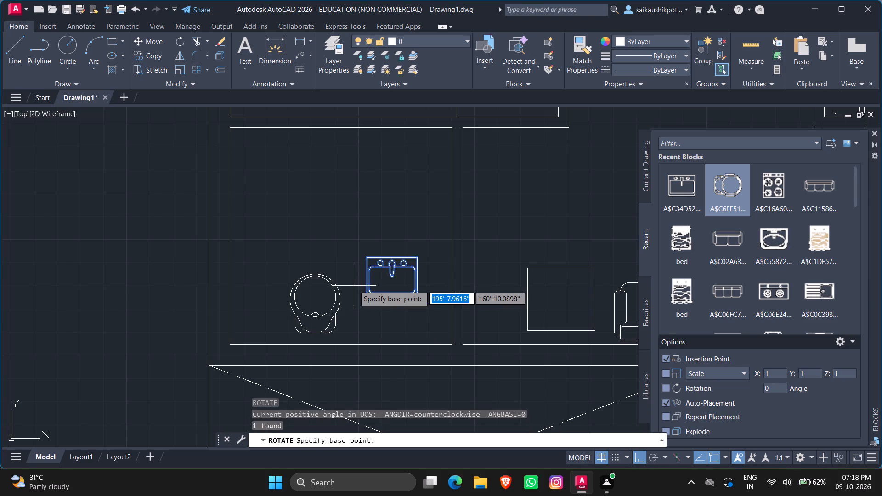
click(366, 258)
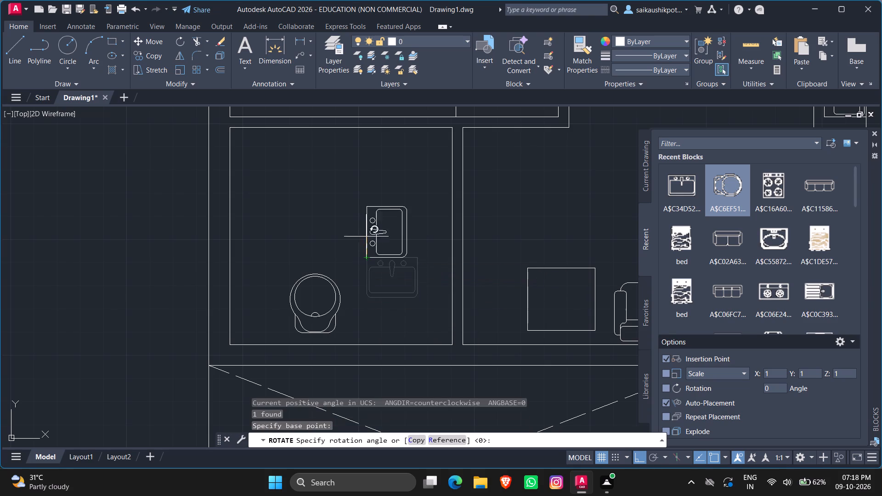
click(284, 263)
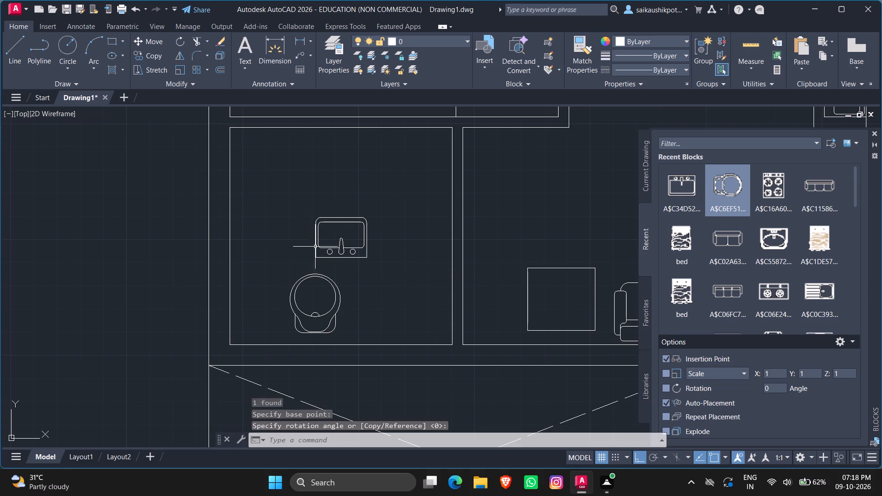
With Ortho off, move the sink by its insertion grip to the right of the toilet, just above the bathroom's bottom wall.
drag(376, 283, 365, 268)
click(339, 227)
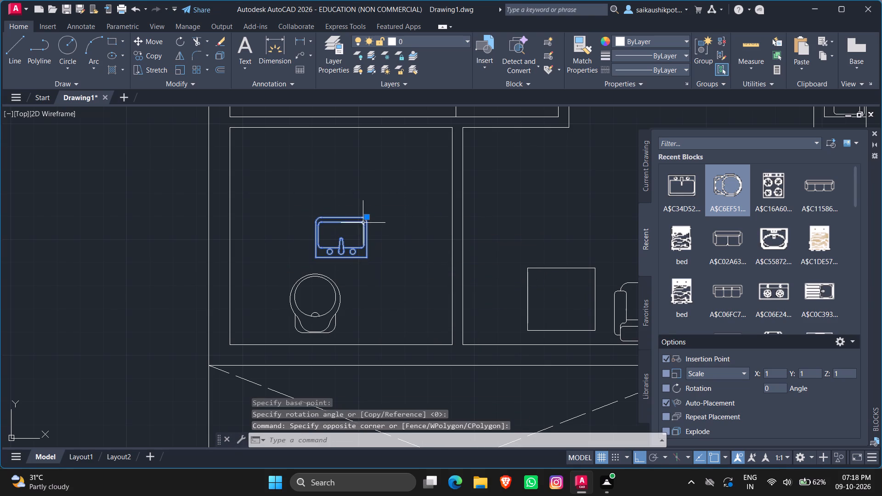
click(366, 218)
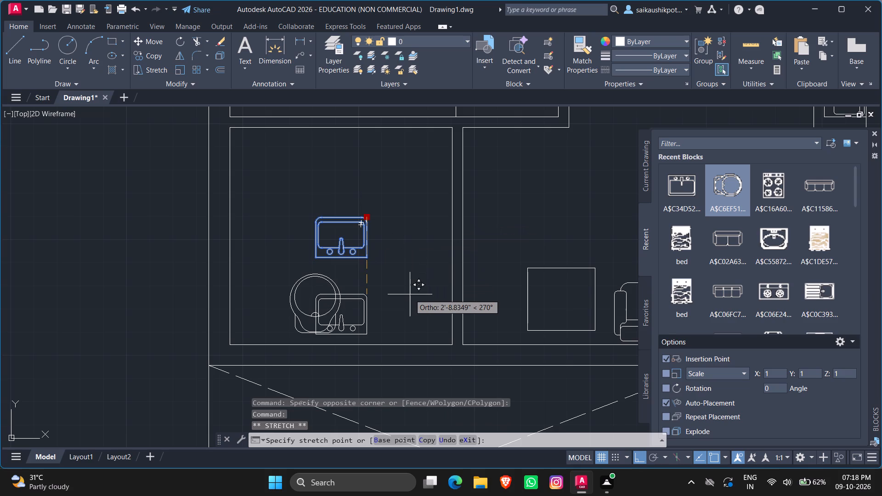
key(F8)
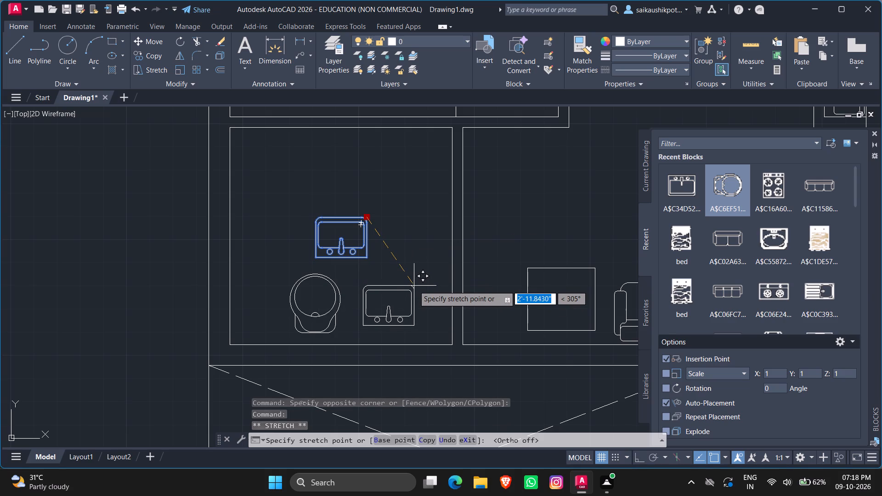
scroll(412, 286, up, 1)
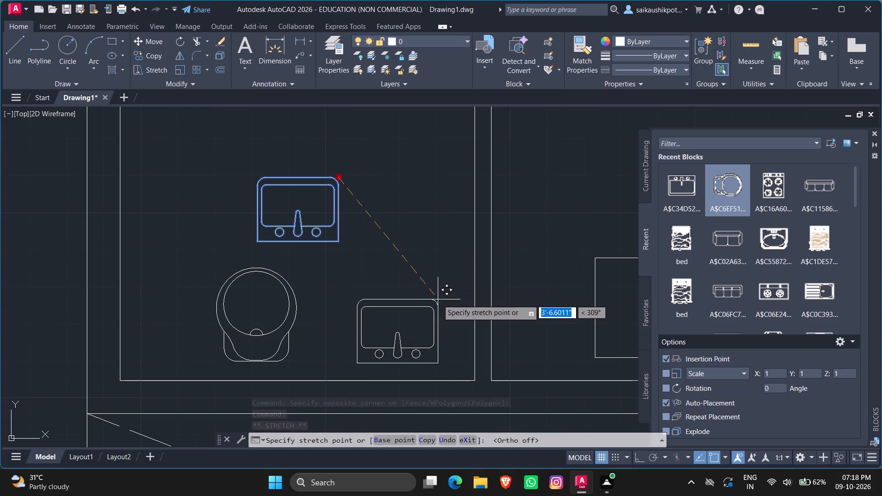
click(440, 291)
key(Escape)
key(Escape)
key(Escape)
In the empty lower-left unit, offset the right wall's inner line 12' to the left, and offset that new line another 12' left.
scroll(414, 288, down, 5)
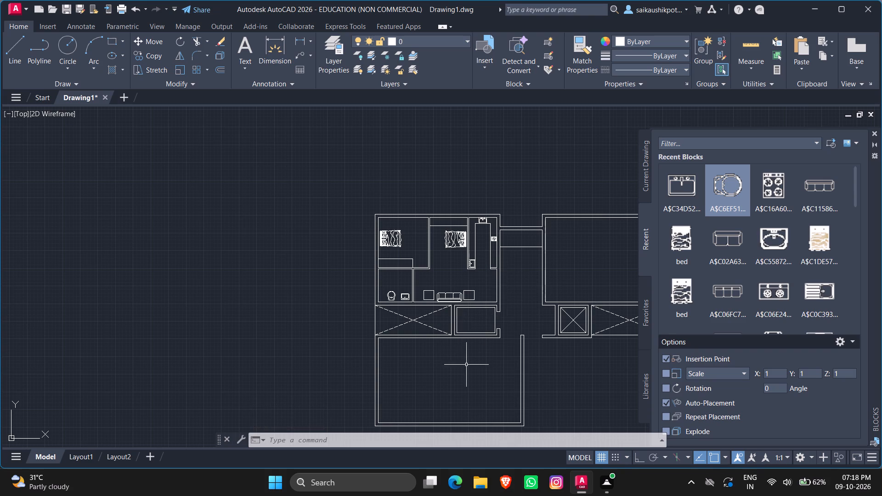
scroll(450, 327, down, 2)
scroll(449, 378, up, 2)
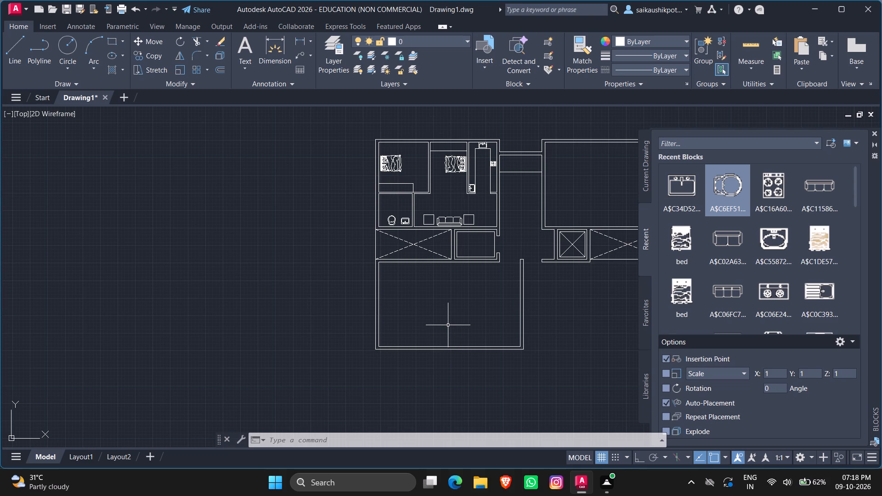
key(Escape)
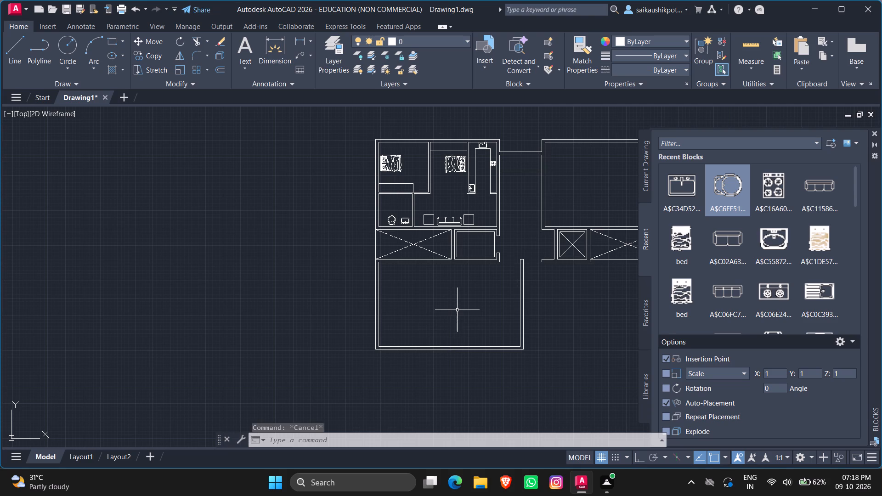
key(Escape)
scroll(491, 299, up, 2)
scroll(491, 299, down, 1)
key(Escape)
key(Escape)
key(Escape)
key(Escape)
key(Escape)
key(o)
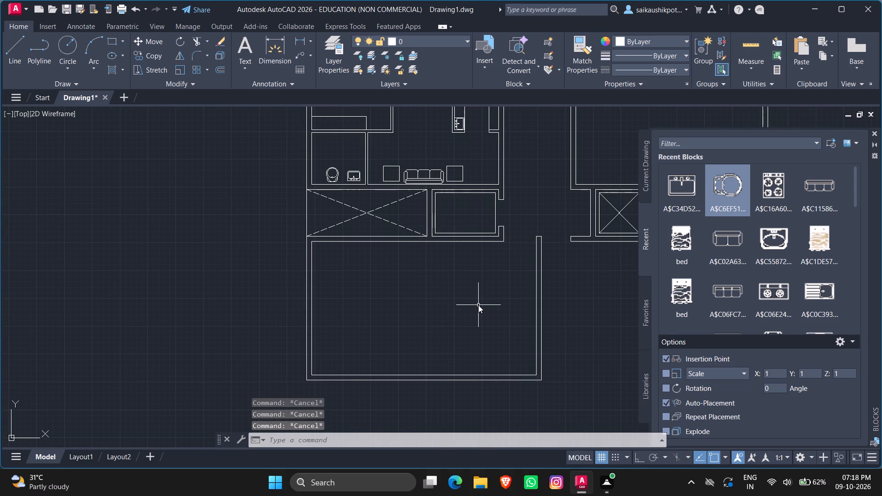
key(Return)
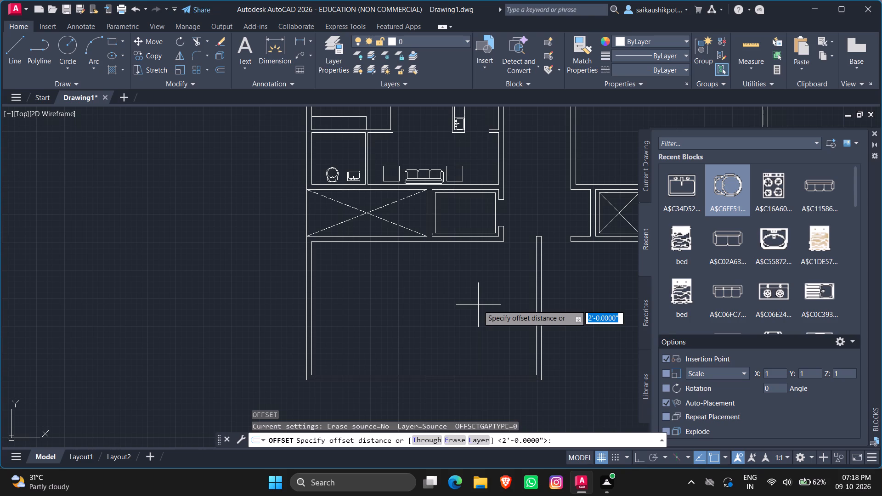
text(12')
key(Return)
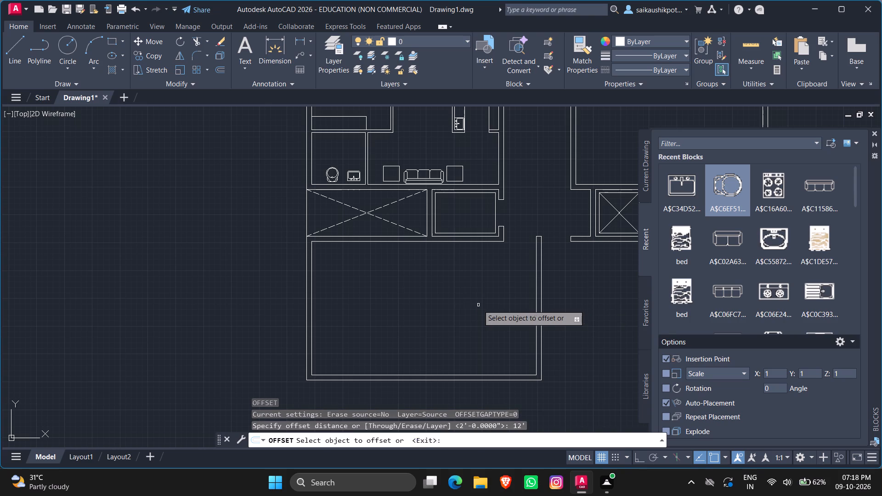
click(535, 323)
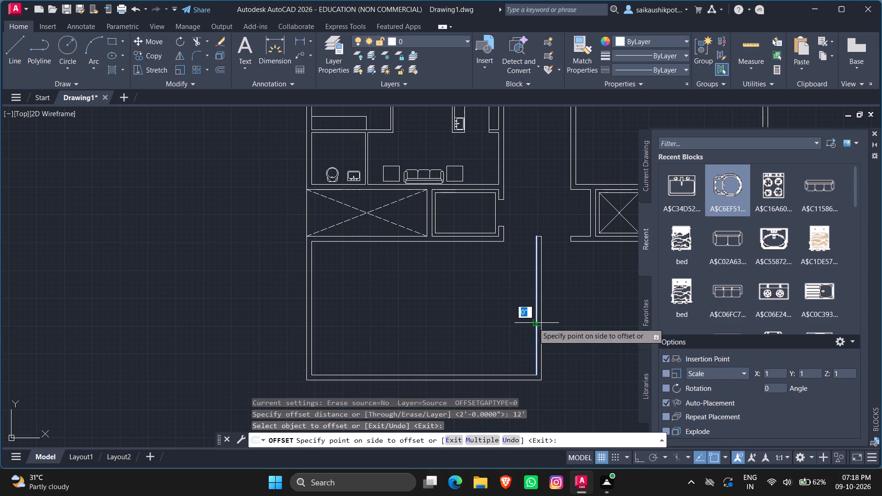
click(499, 333)
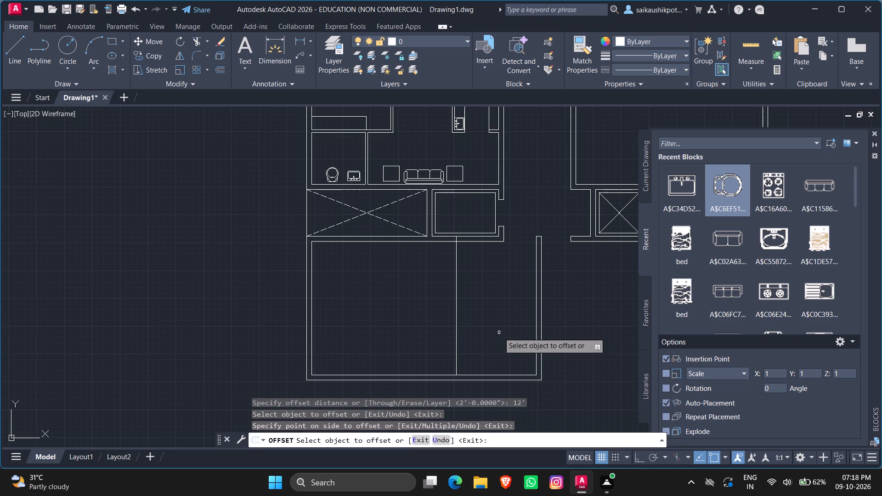
click(456, 330)
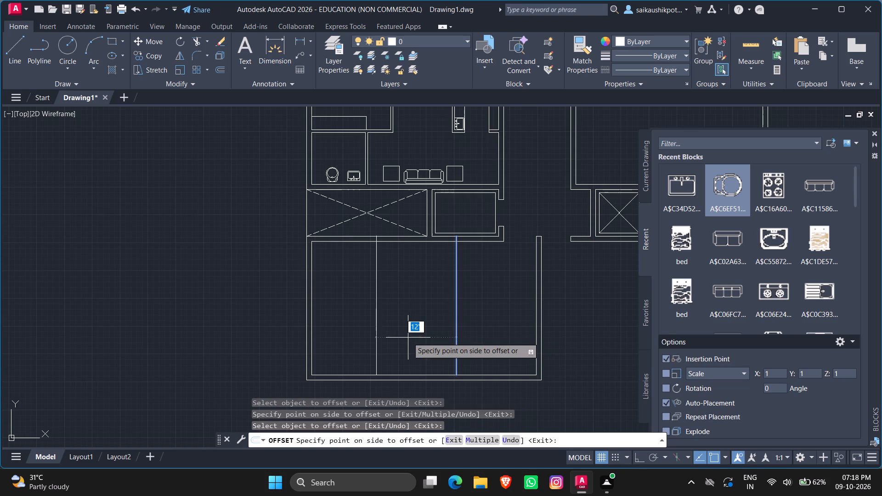
click(396, 337)
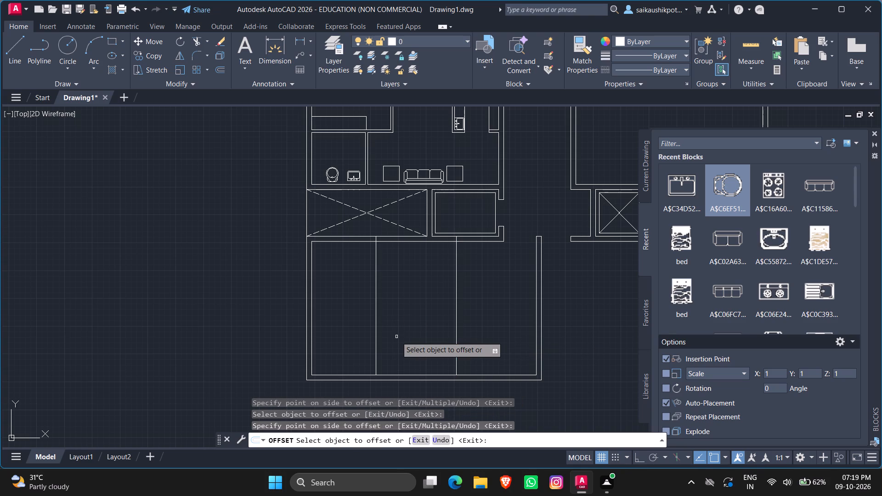
Offset the inner line of the lower-left unit's top wall 8' downward into the room.
click(327, 242)
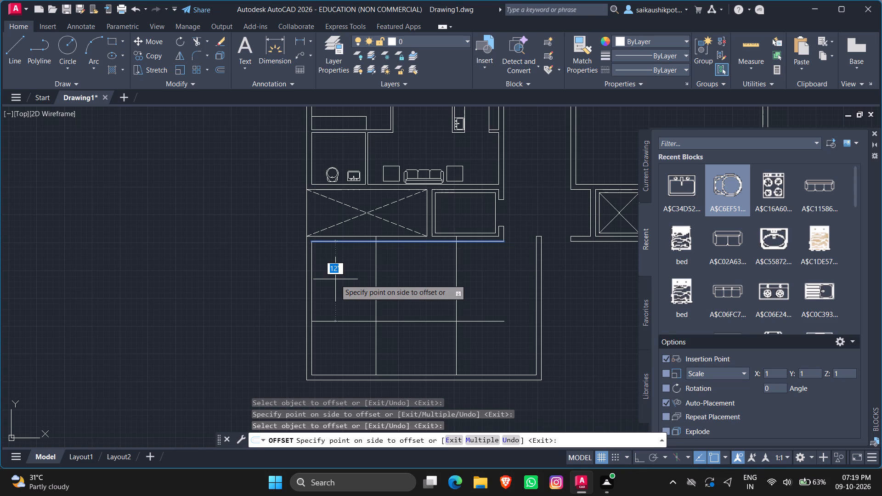
text(8')
key(Return)
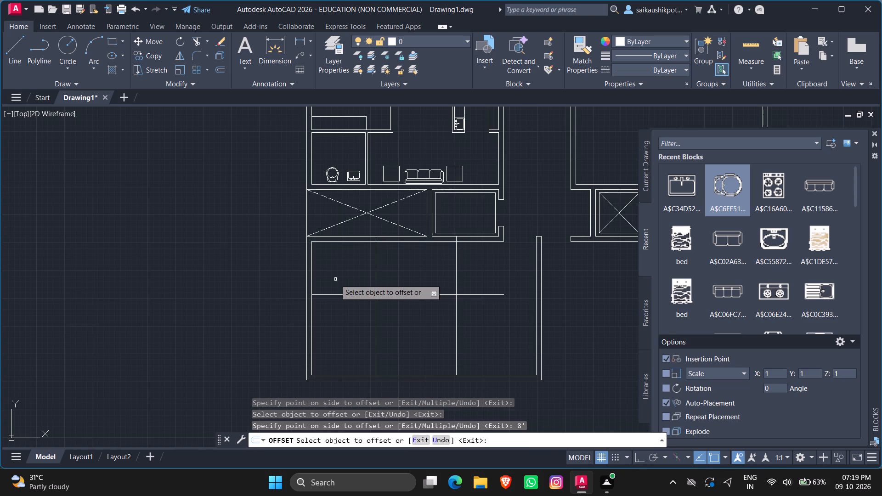
key(Escape)
key(Escape)
key(Escape)
key(Escape)
key(Escape)
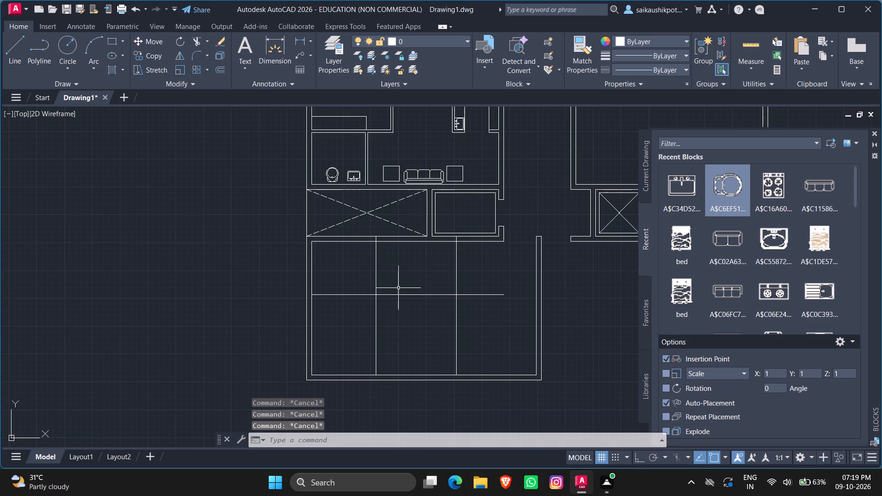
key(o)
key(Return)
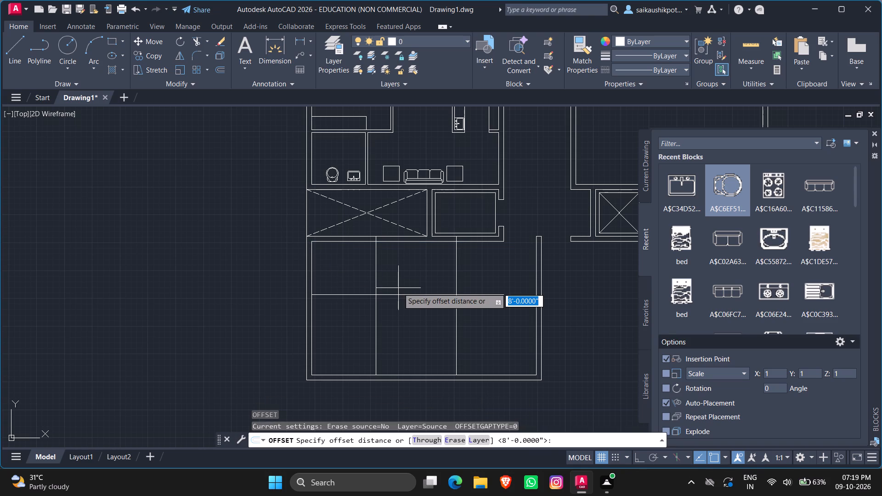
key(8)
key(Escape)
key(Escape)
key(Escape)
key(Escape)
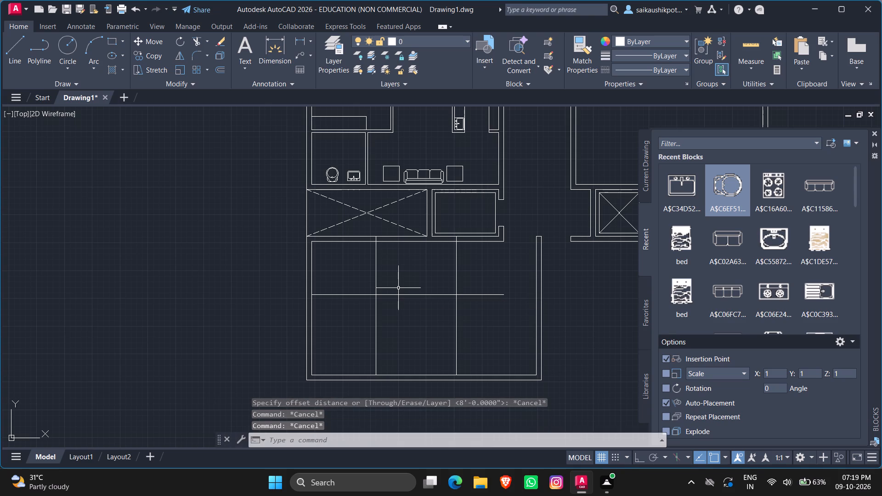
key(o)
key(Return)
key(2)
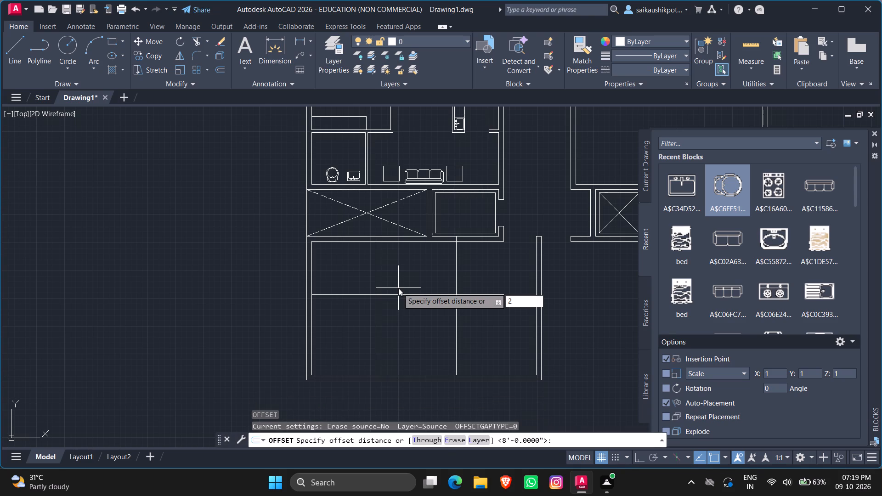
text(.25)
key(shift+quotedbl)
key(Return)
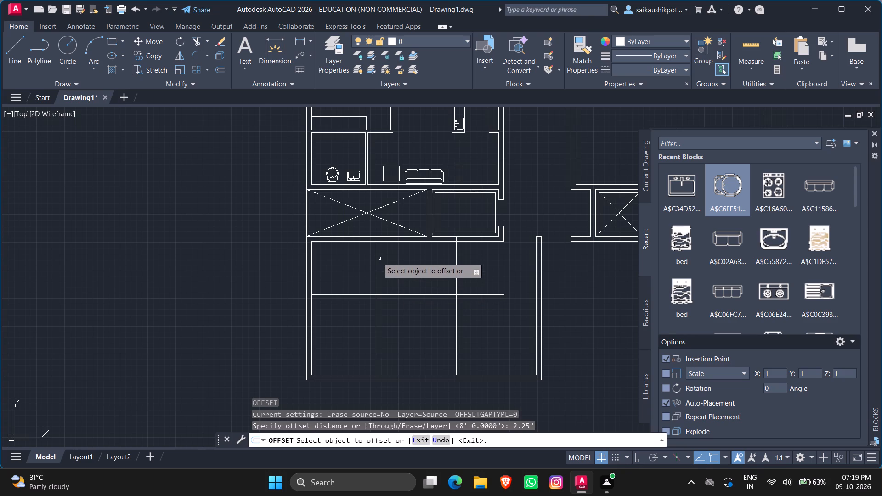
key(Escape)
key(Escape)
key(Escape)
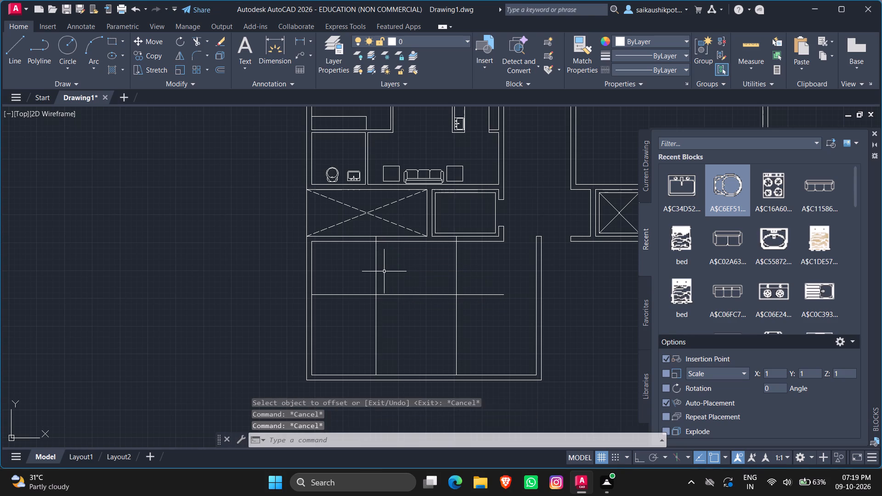
Trim the ends of both vertical partition lines that project above the inner line of the lower-left unit's top wall.
text(TR)
key(Return)
key(Return)
scroll(380, 241, up, 2)
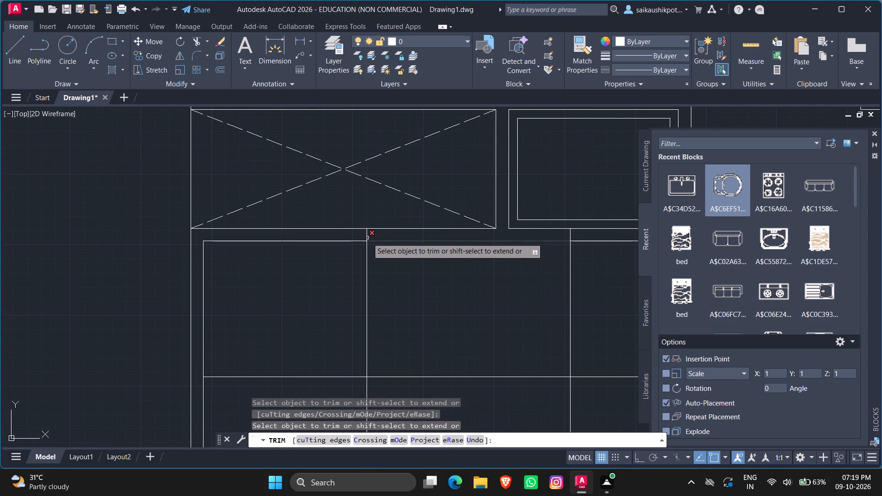
click(366, 235)
click(571, 234)
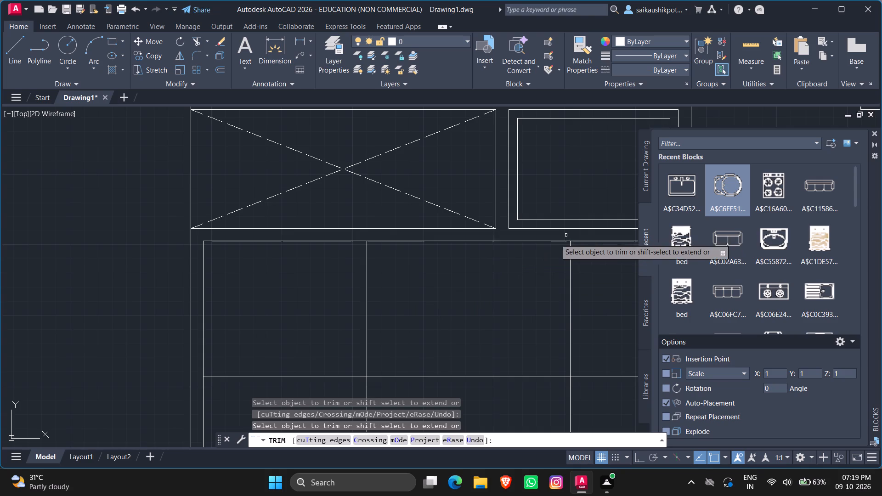
scroll(352, 234, down, 2)
key(Escape)
key(Escape)
key(Escape)
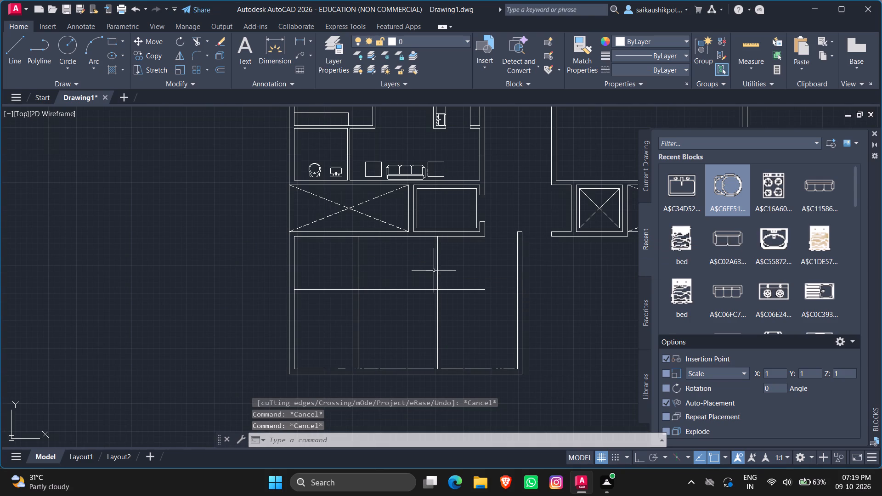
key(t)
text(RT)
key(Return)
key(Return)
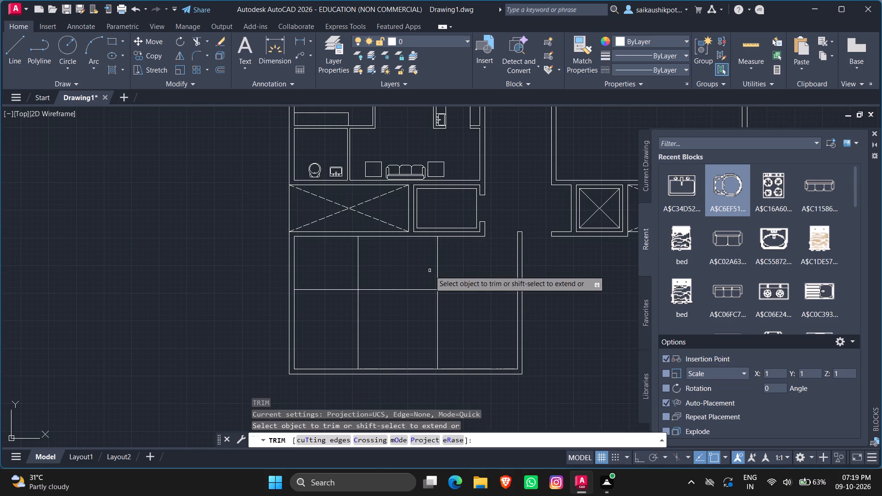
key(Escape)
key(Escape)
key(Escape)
Trim the right-hand vertical partition line above the horizontal partition line.
key(t)
key(r)
key(Return)
key(Return)
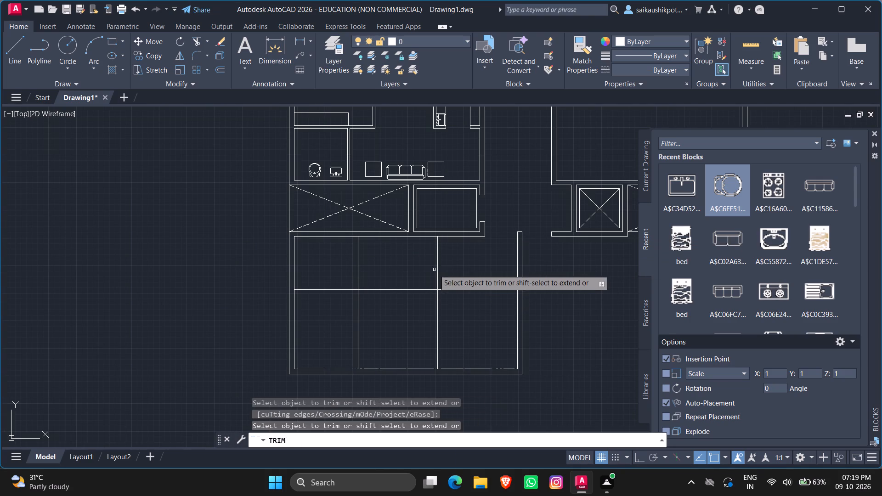
click(445, 265)
click(397, 254)
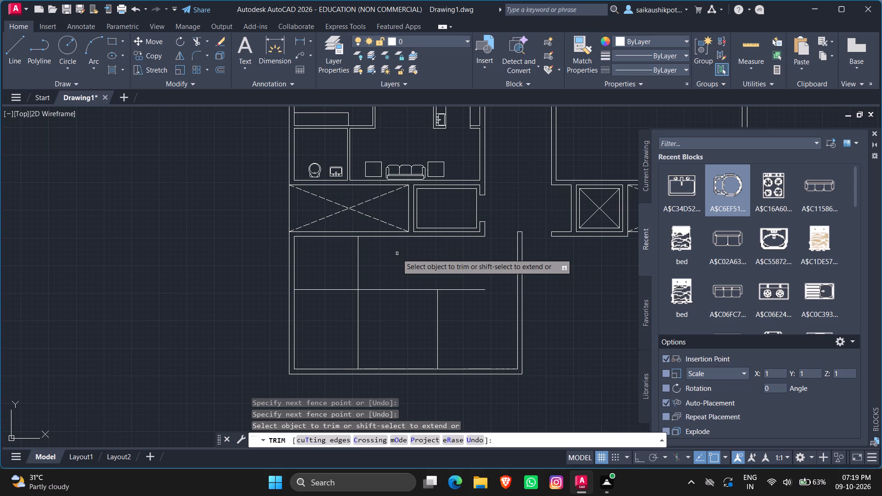
key(Escape)
key(Escape)
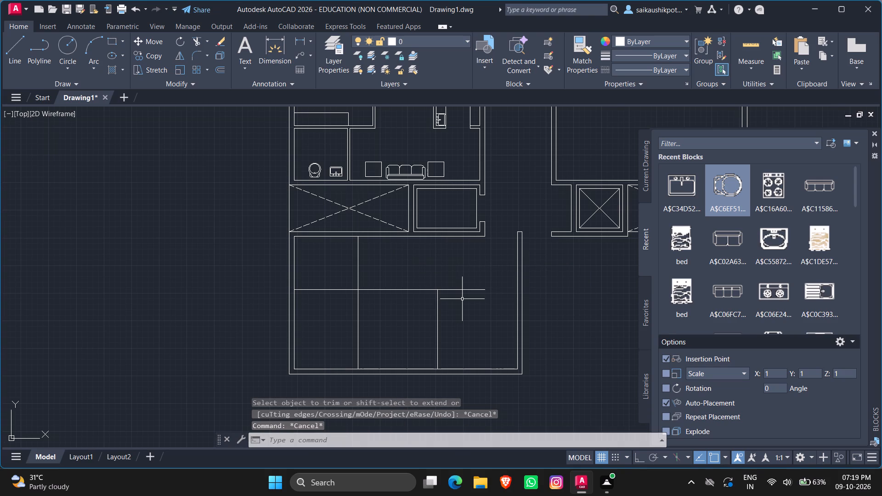
Trim the horizontal partition line's overhang beyond the right-hand vertical partition line.
text(TR)
key(Return)
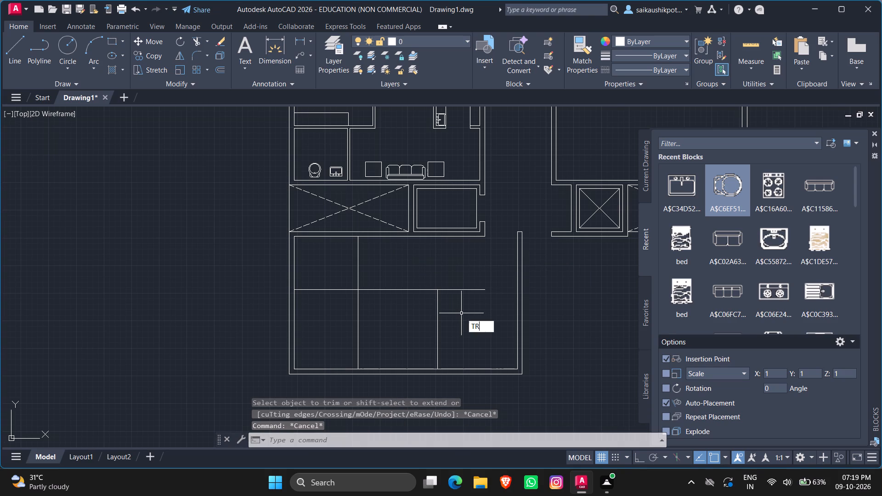
key(Return)
click(462, 313)
click(461, 277)
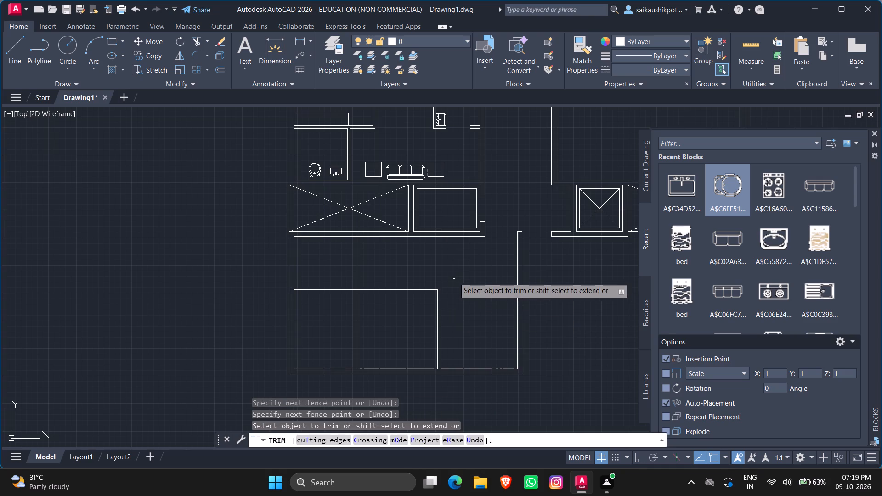
key(Escape)
key(Escape)
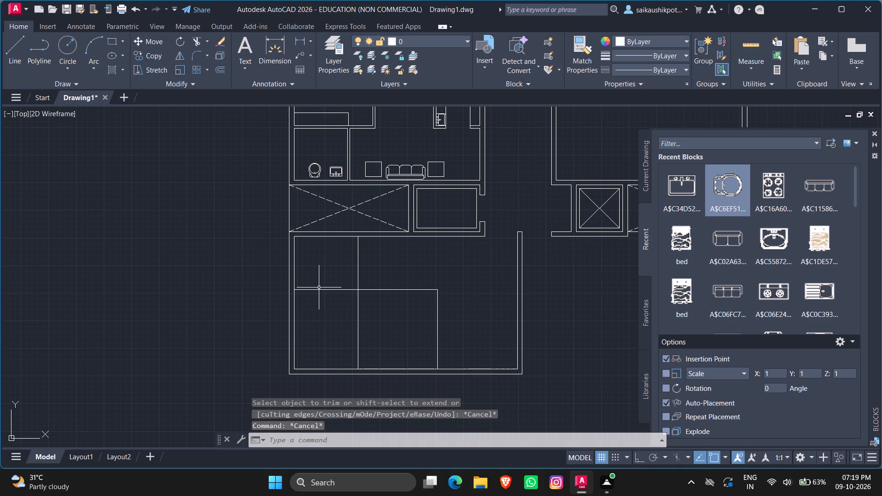
Measure the spacing between the left-hand vertical partition line and the surrounding walls of the lower-left unit.
click(748, 45)
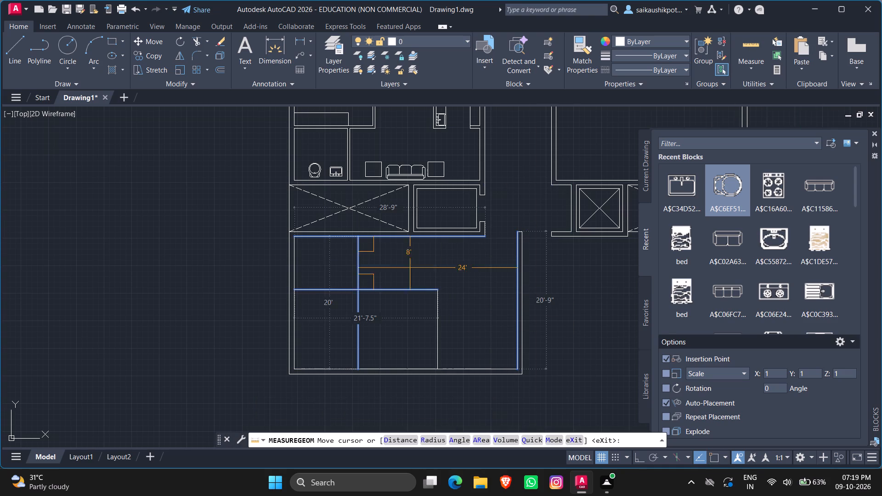
key(Escape)
key(Escape)
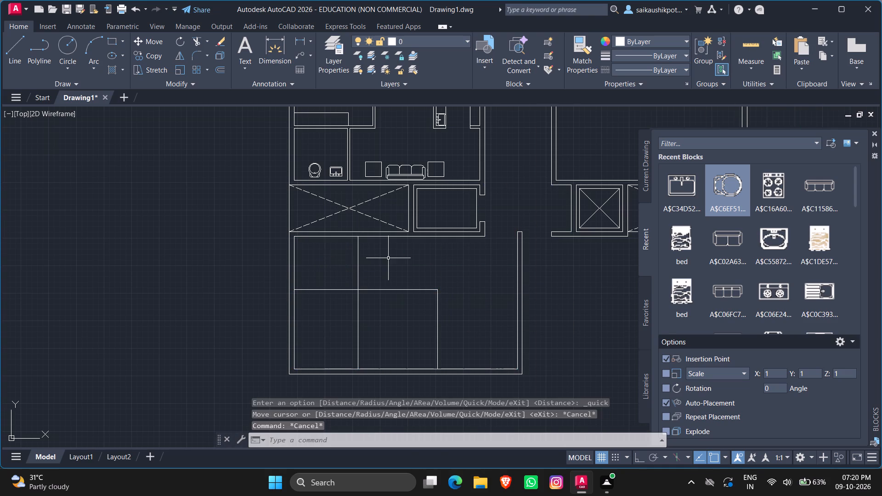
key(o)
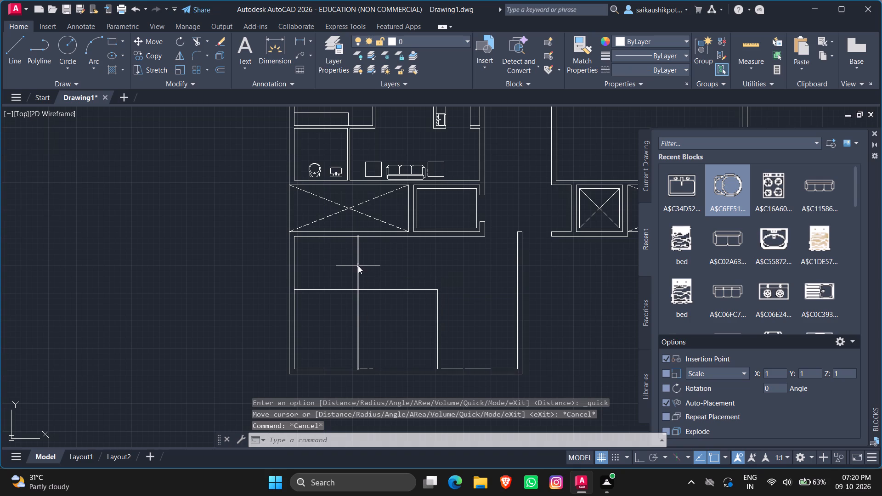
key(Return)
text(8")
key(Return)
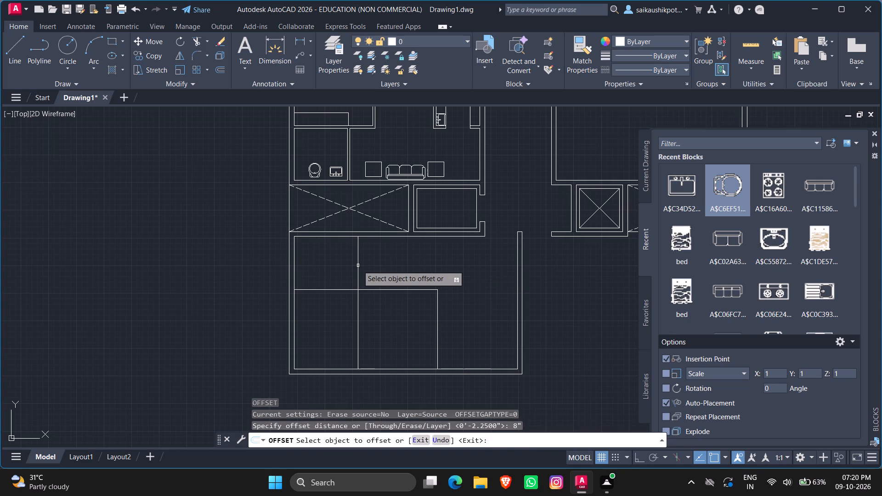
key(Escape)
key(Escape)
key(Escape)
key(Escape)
Offset the inner line of the lower-left unit's left wall 8' to the right.
key(o)
key(Return)
text(8')
key(Return)
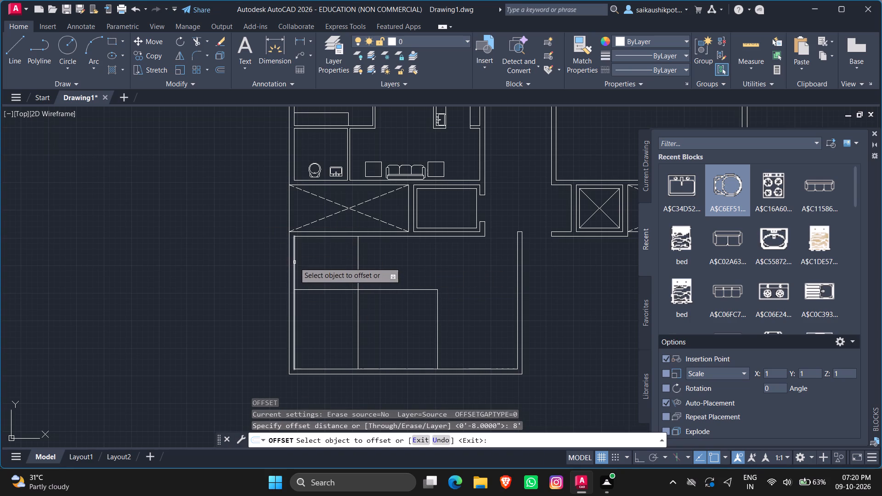
click(294, 262)
click(316, 271)
key(Escape)
key(Escape)
key(Escape)
Trim away both segments of the older vertical partition line just right of the new 8' offset line.
text(TR)
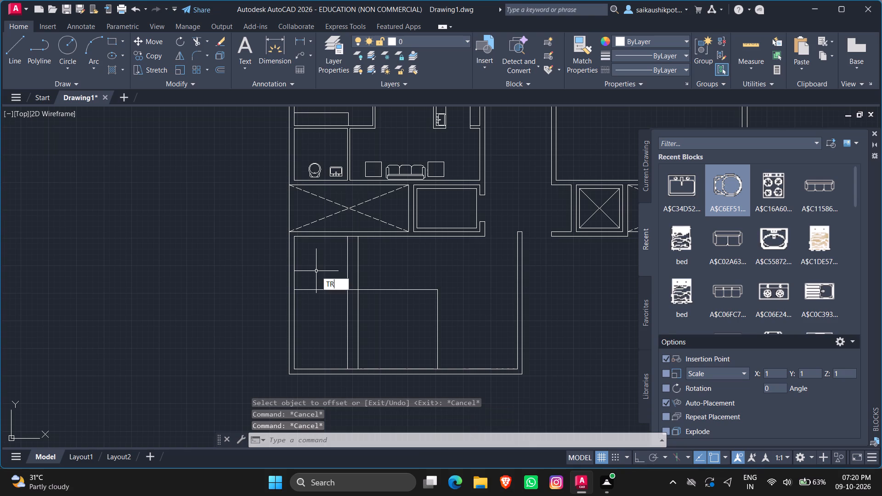
key(Return)
key(Return)
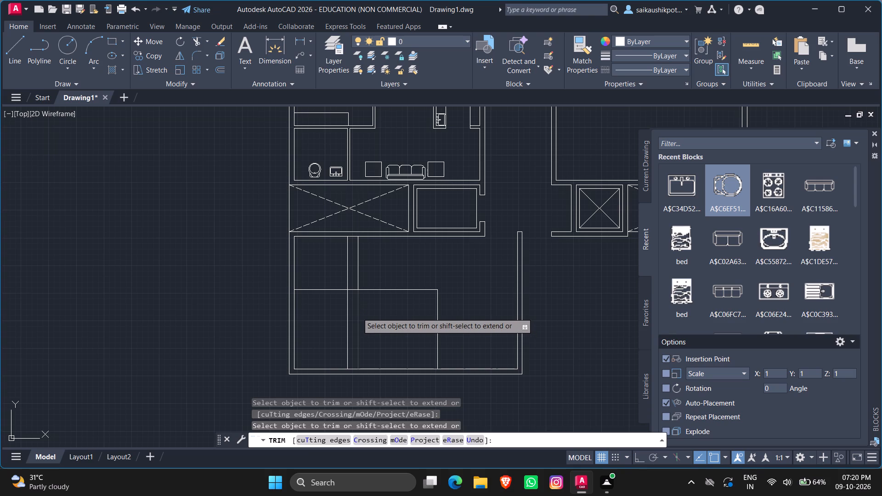
click(357, 313)
click(357, 281)
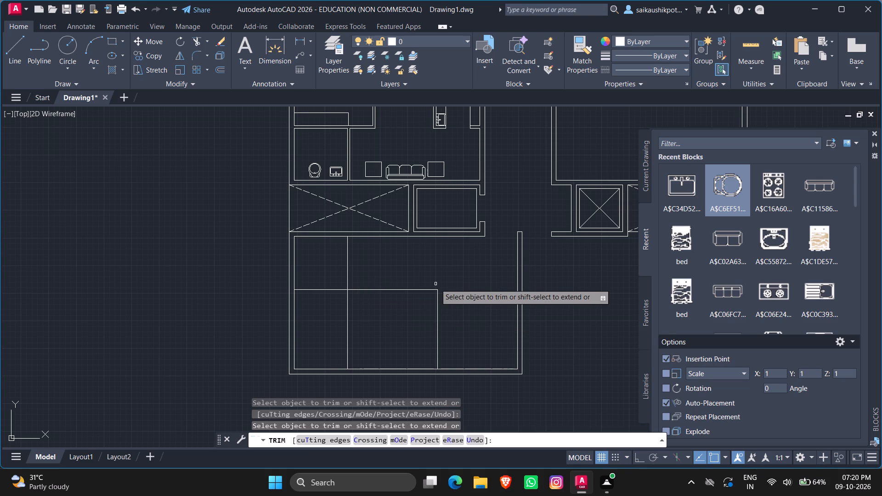
key(Escape)
key(Escape)
key(Escape)
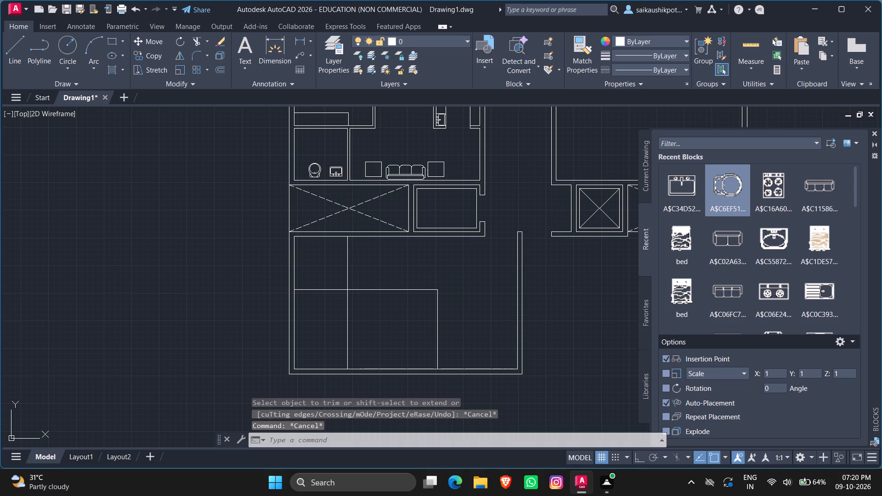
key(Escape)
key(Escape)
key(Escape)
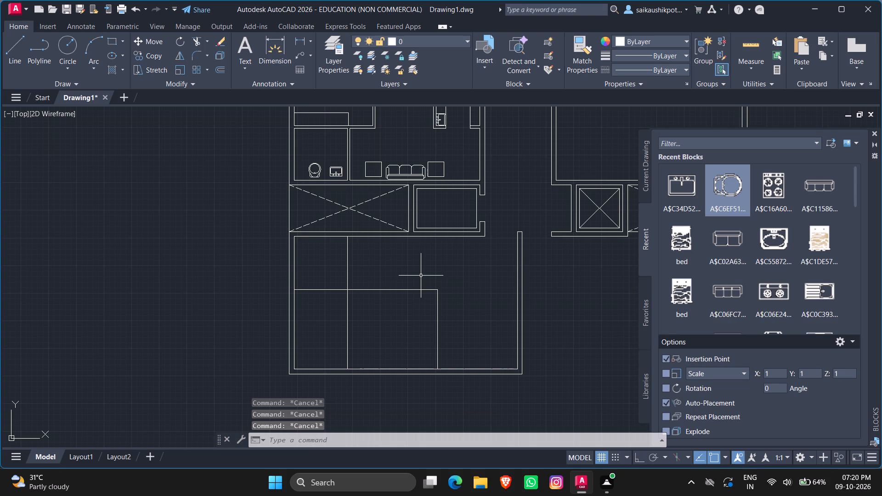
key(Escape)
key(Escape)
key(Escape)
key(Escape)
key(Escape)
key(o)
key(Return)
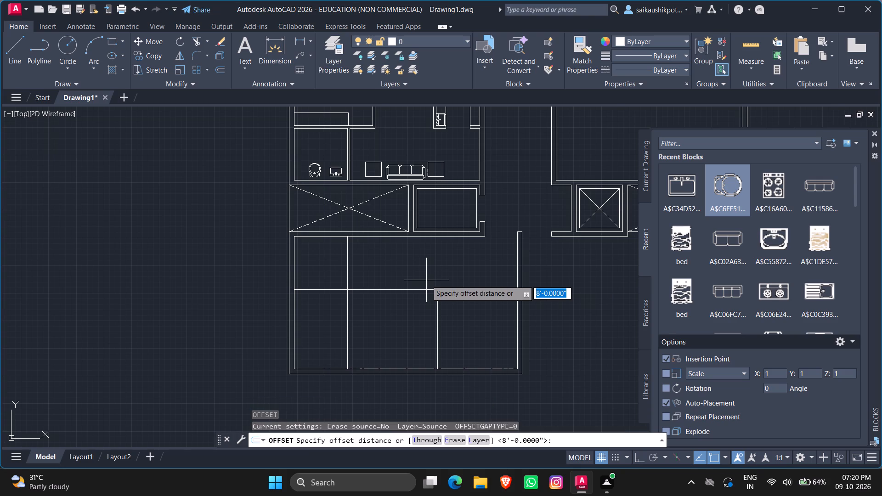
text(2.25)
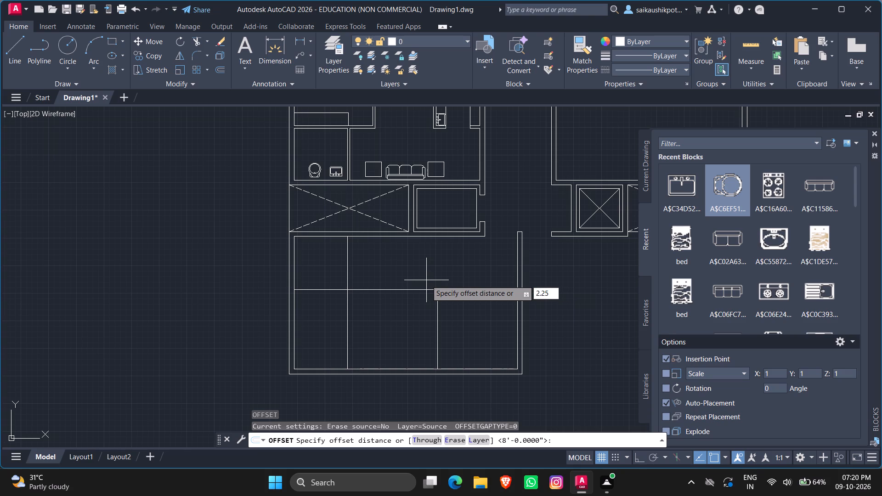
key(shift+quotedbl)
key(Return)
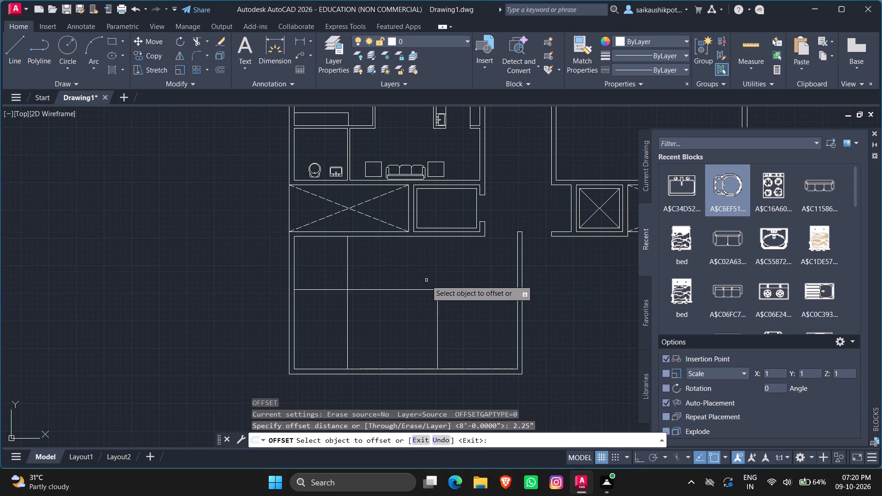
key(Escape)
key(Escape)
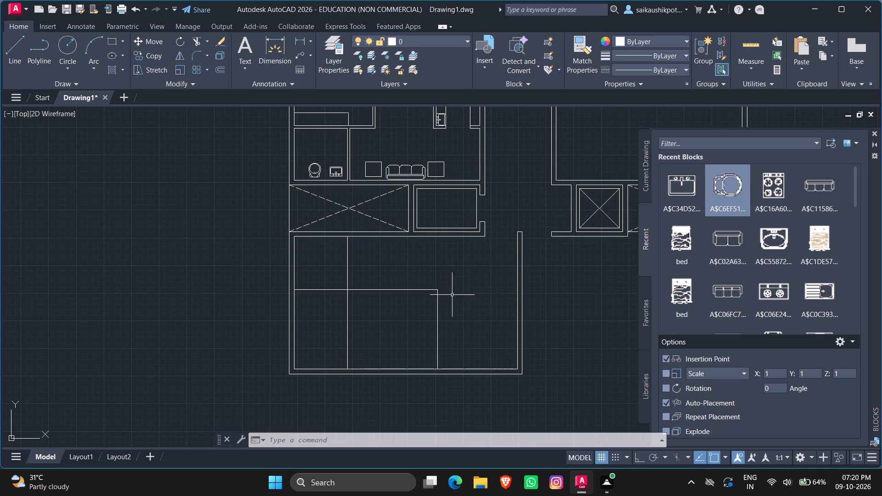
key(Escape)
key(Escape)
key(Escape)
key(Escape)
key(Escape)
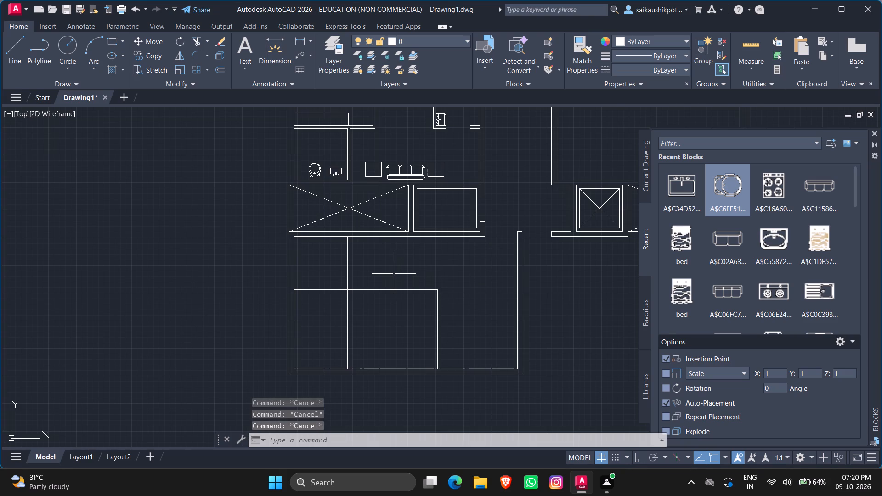
Offset the left-hand vertical partition line 2.25" to both sides.
key(o)
key(Return)
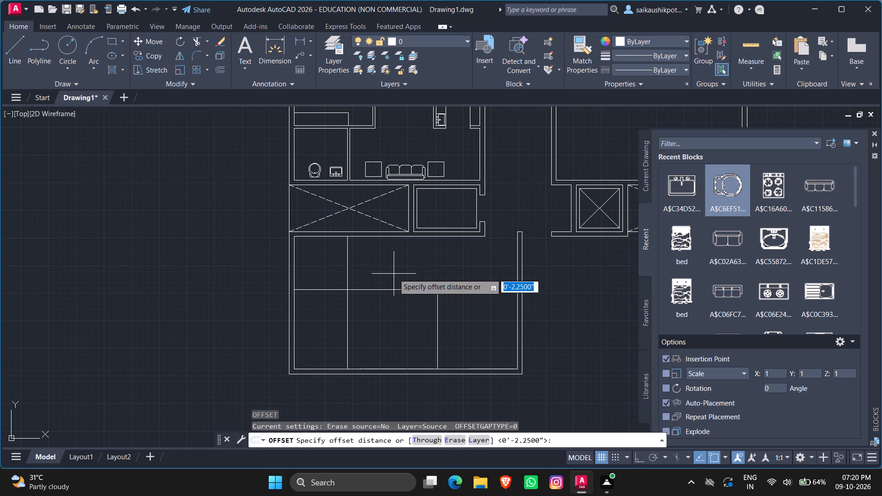
key(0)
key(BackSpace)
text(2.25)
key(shift+quotedbl)
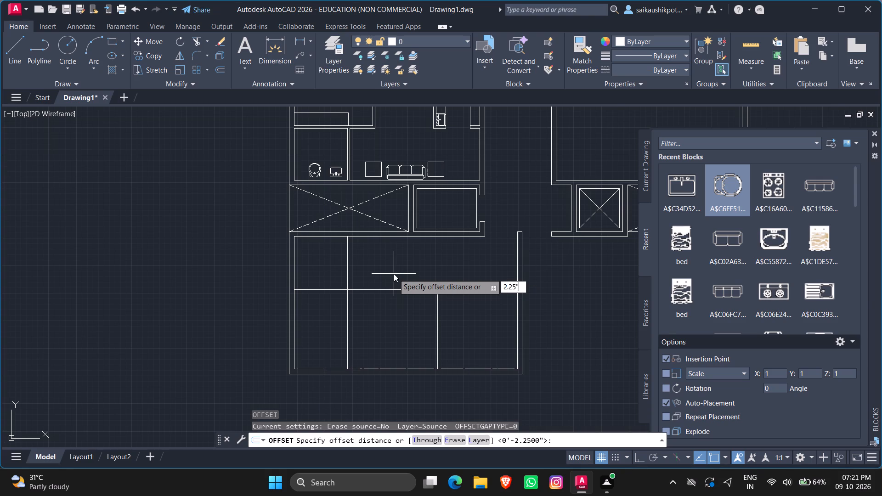
key(Return)
click(348, 256)
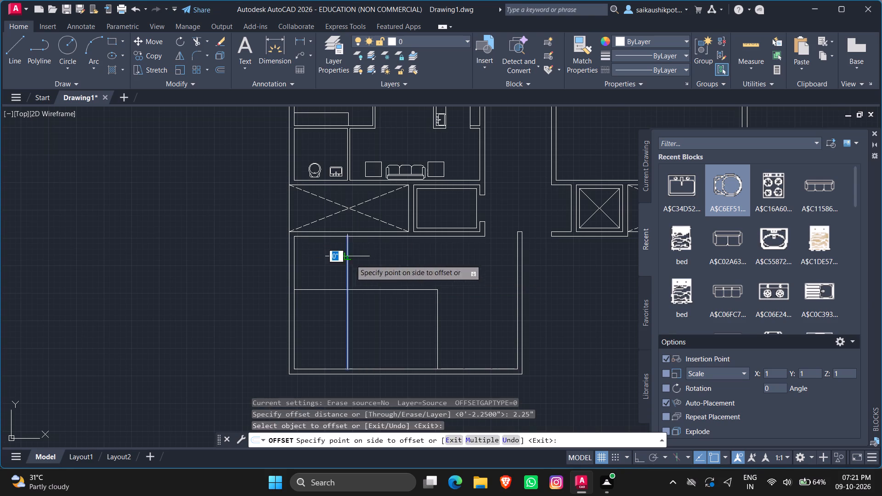
click(367, 271)
scroll(337, 280, up, 2)
click(359, 276)
click(318, 279)
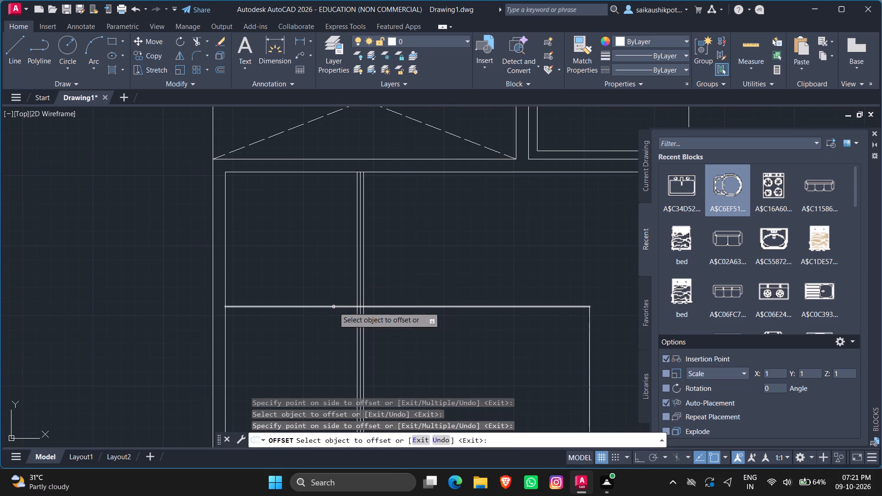
Offset the horizontal partition line 2.25" above and below.
click(334, 307)
click(341, 276)
click(336, 308)
click(336, 315)
click(336, 321)
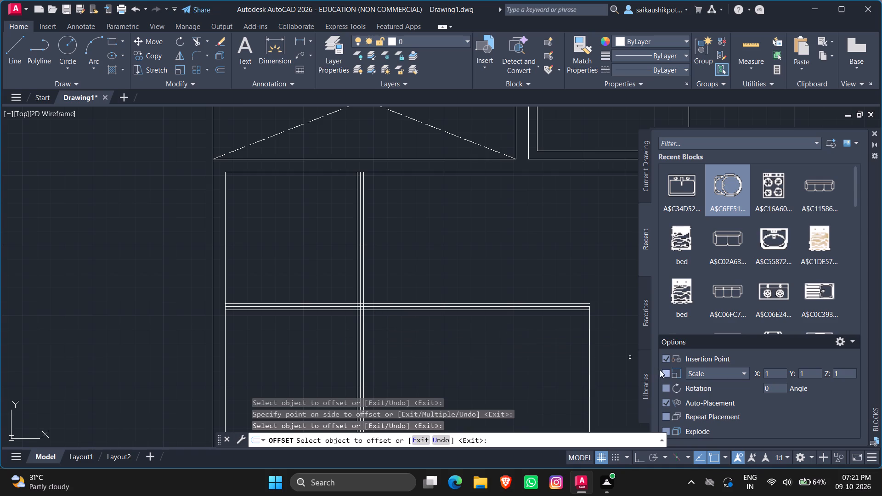
Offset the right-hand vertical partition line 2.25" to both sides.
click(589, 351)
click(611, 354)
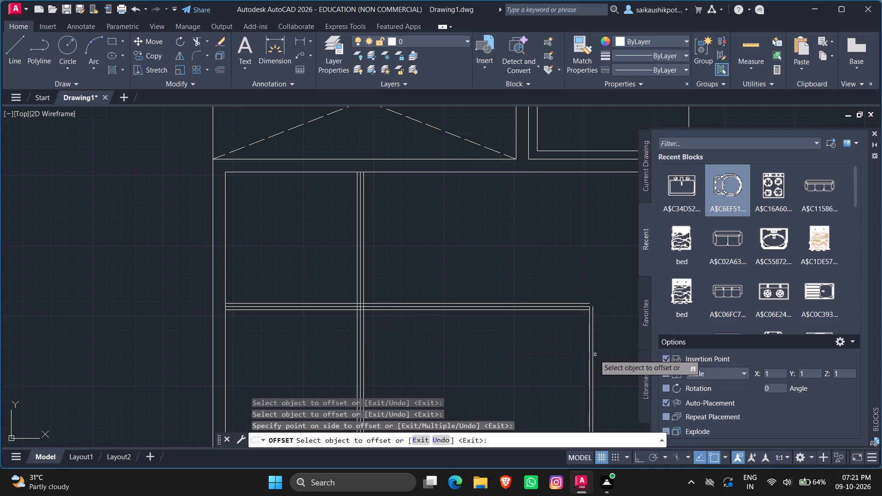
click(591, 354)
click(567, 359)
key(Escape)
key(Escape)
Fillet the horizontal partition's upper line with the right-hand partition's outer line into a sharp corner.
scroll(586, 350, up, 1)
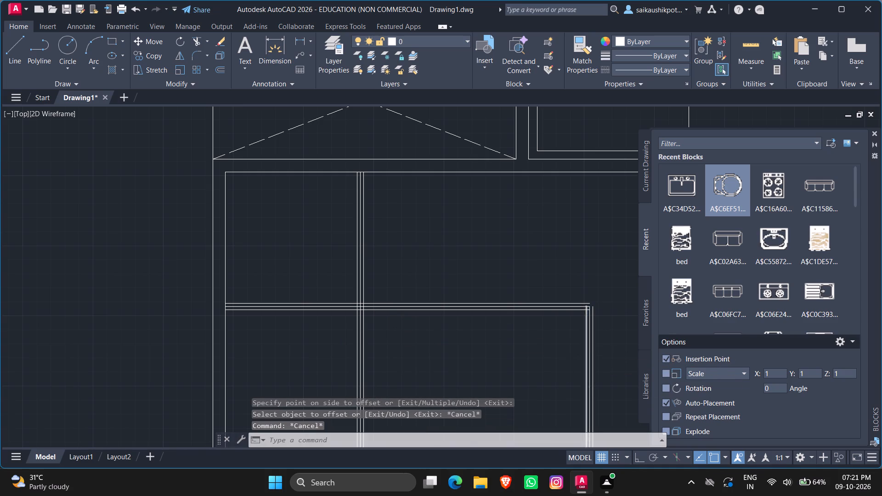
scroll(586, 350, up, 1)
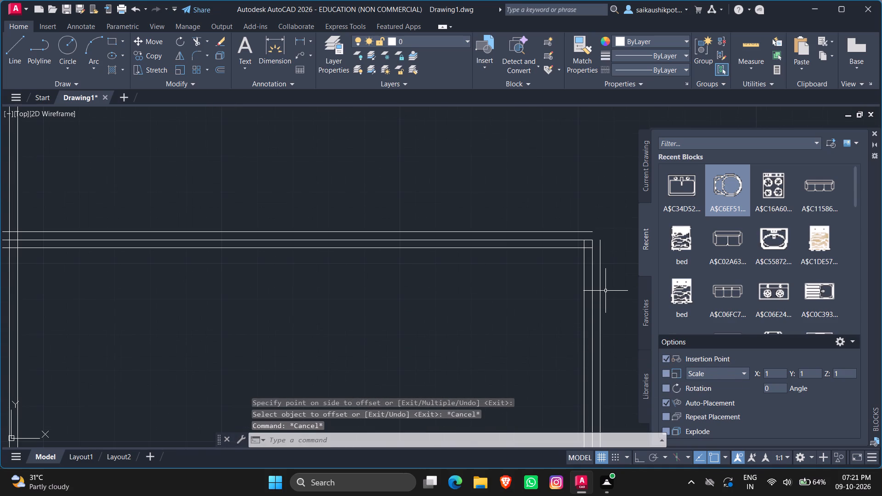
text(FILLET)
key(Return)
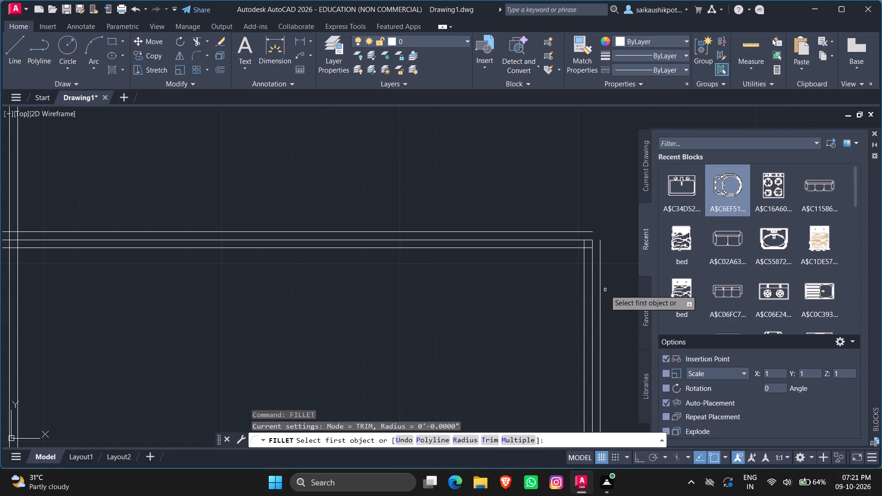
click(590, 230)
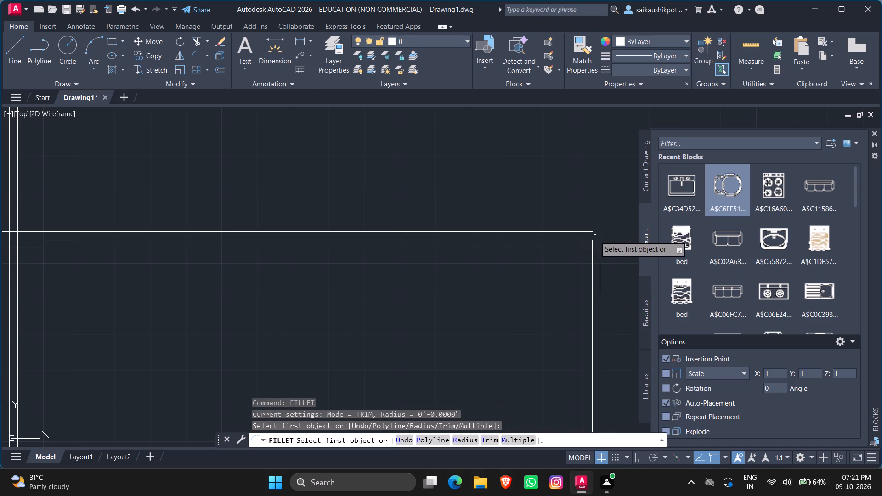
click(590, 231)
click(601, 243)
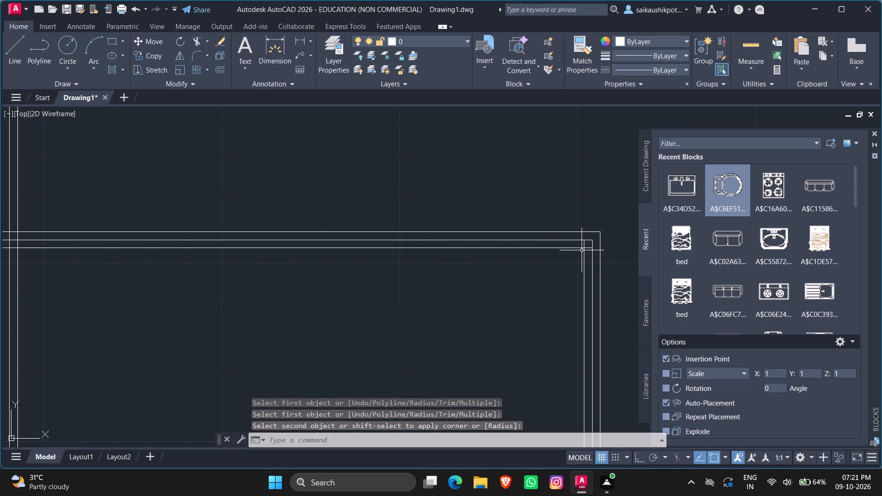
Trim the centre lines and the overlapping inner line ends at the corner of the horizontal and right-hand vertical partitions.
text(TR)
key(Return)
key(Return)
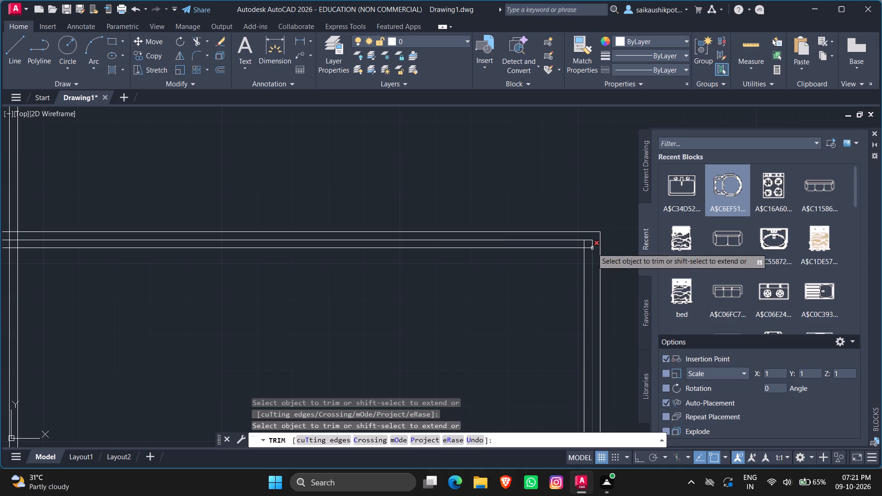
scroll(594, 254, up, 4)
drag(584, 227, 574, 242)
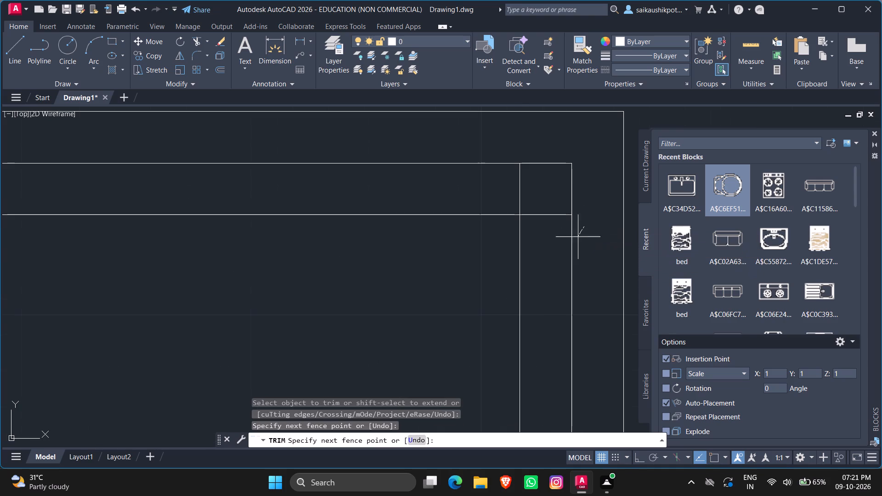
drag(574, 242, 514, 158)
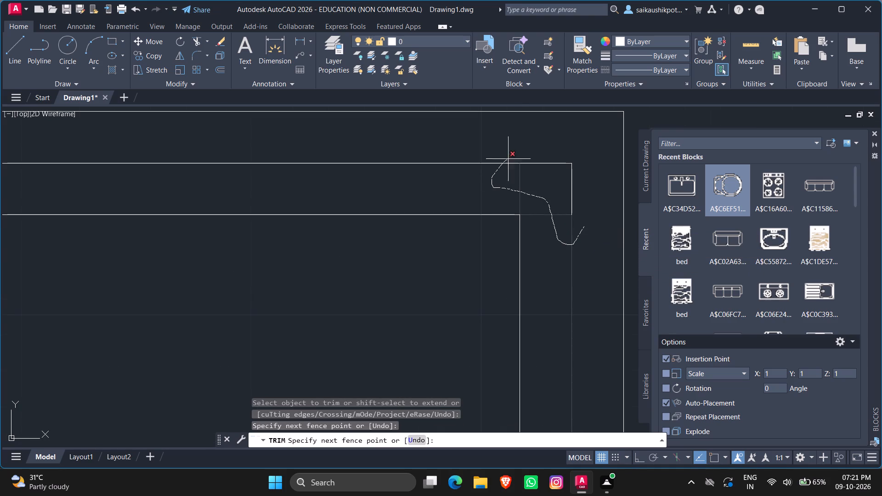
drag(514, 158, 577, 191)
scroll(565, 197, down, 4)
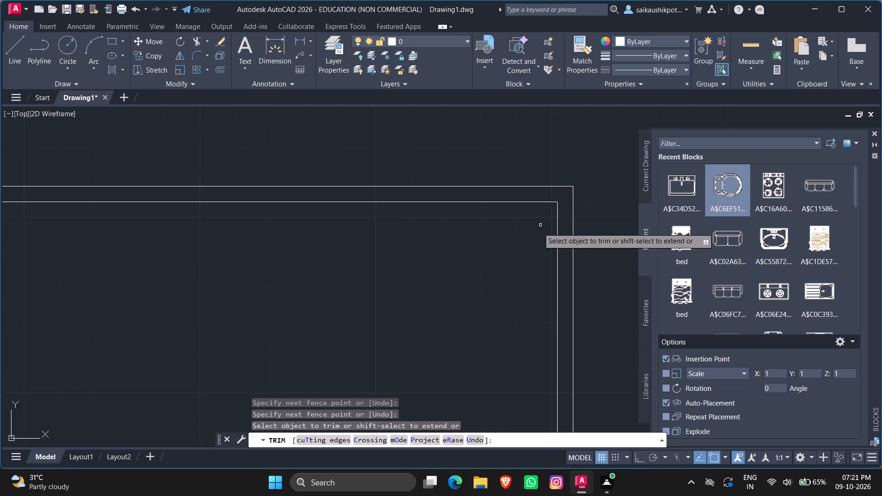
Trim the face lines and centre lines inside the crossing of the left-hand vertical and horizontal partitions, leaving the junction open.
scroll(535, 231, down, 3)
scroll(397, 223, up, 5)
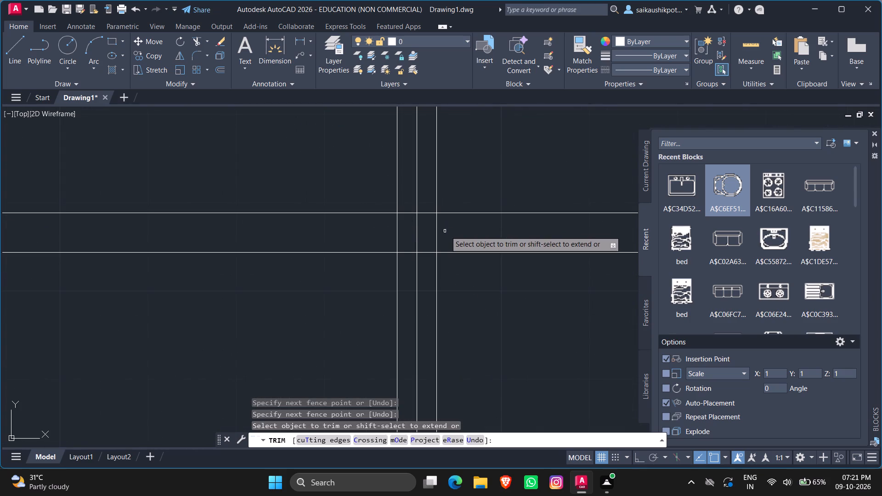
drag(446, 231, 423, 218)
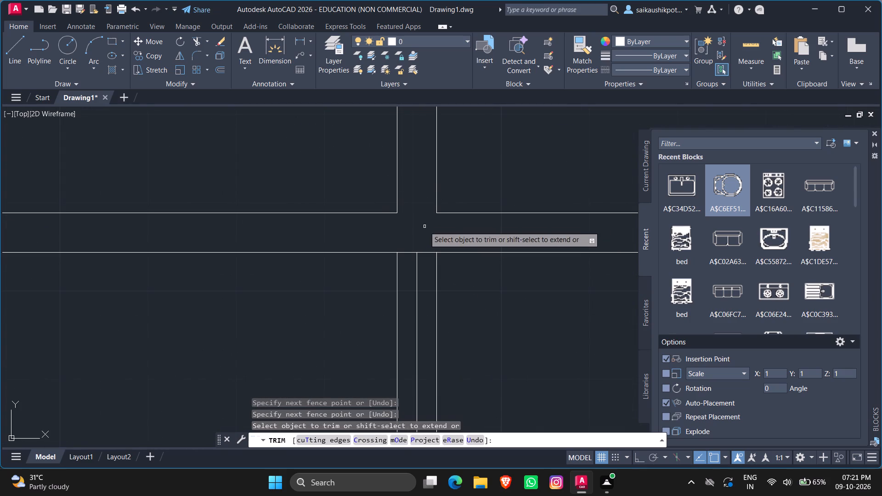
drag(424, 250, 418, 278)
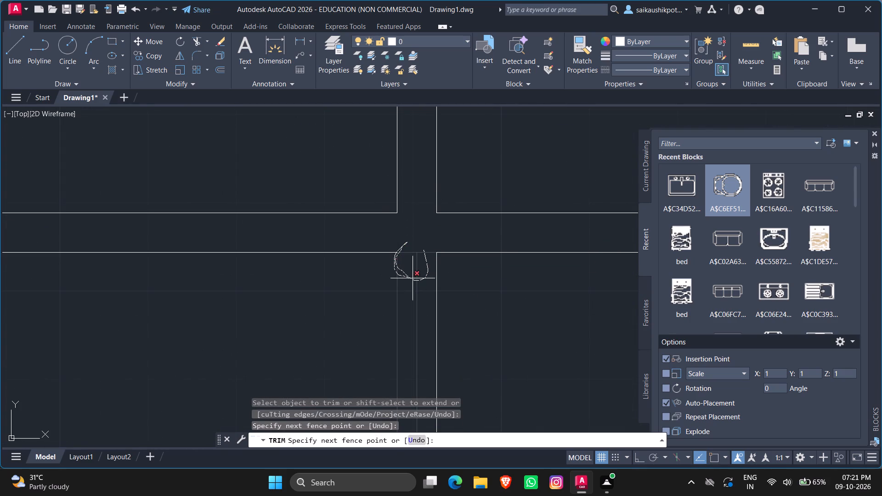
drag(418, 278, 420, 258)
key(ctrl+z)
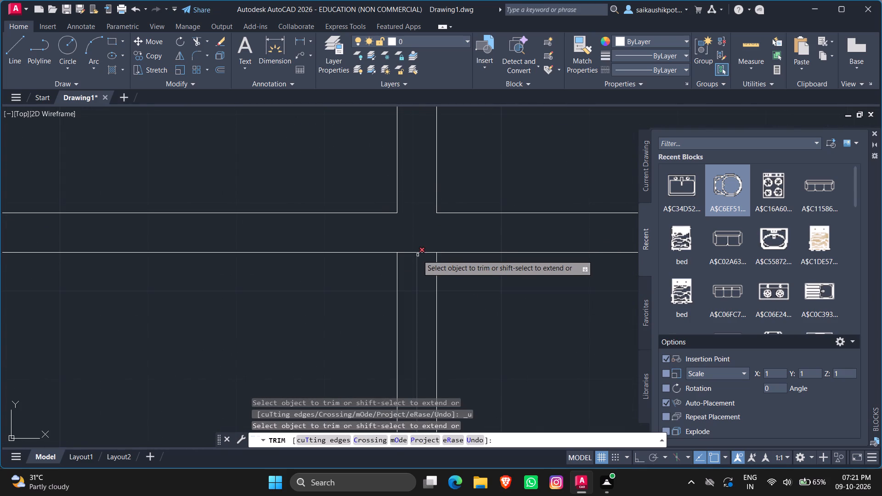
drag(421, 241, 416, 241)
scroll(414, 258, down, 5)
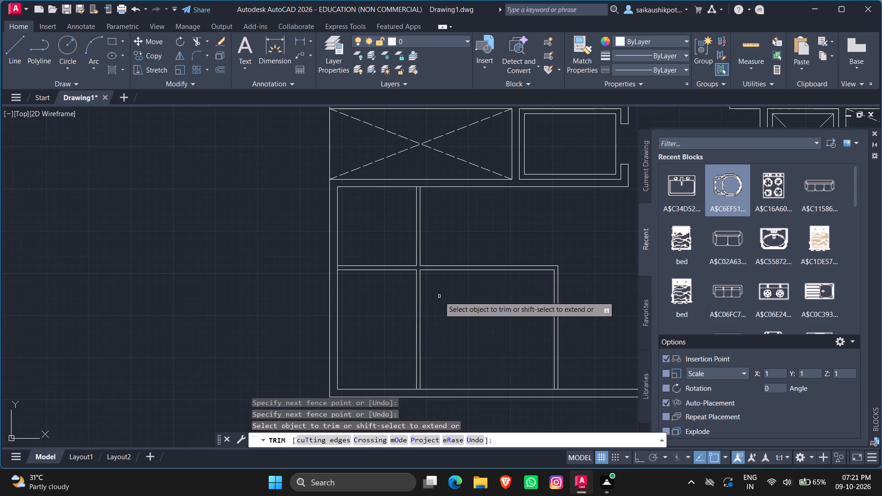
Offset the right face of the left-hand vertical partition, below the horizontal partition, 3' to the right.
key(Escape)
key(Escape)
key(Escape)
key(o)
key(Return)
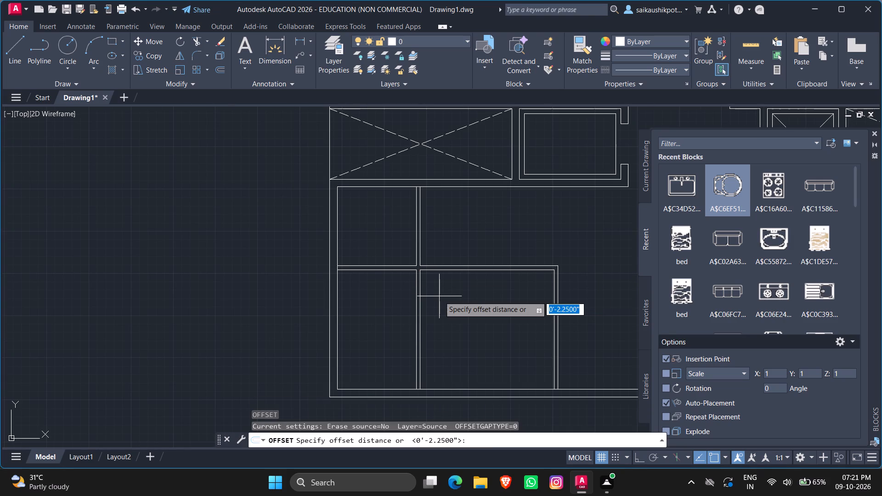
text(3')
key(Return)
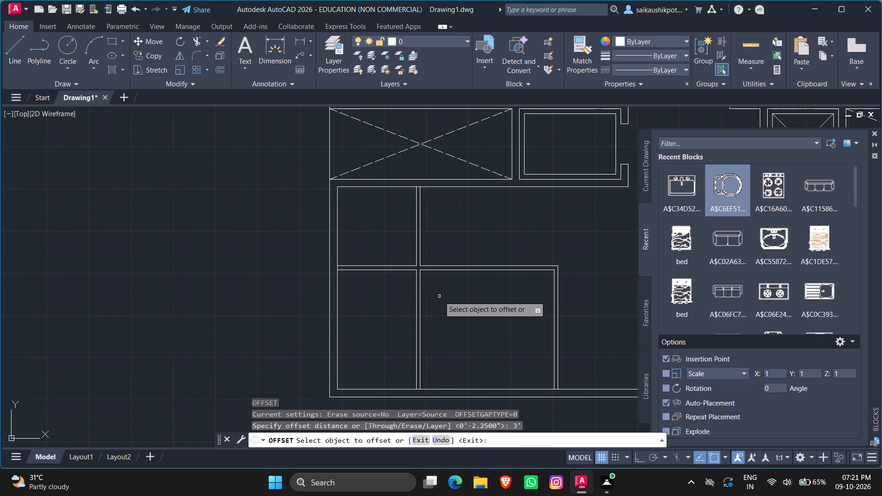
click(422, 297)
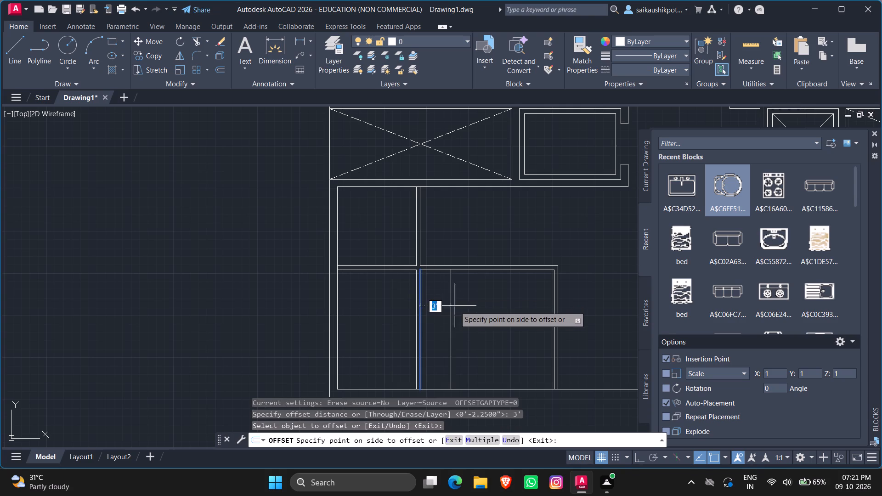
click(455, 306)
key(Escape)
scroll(441, 289, up, 1)
key(Escape)
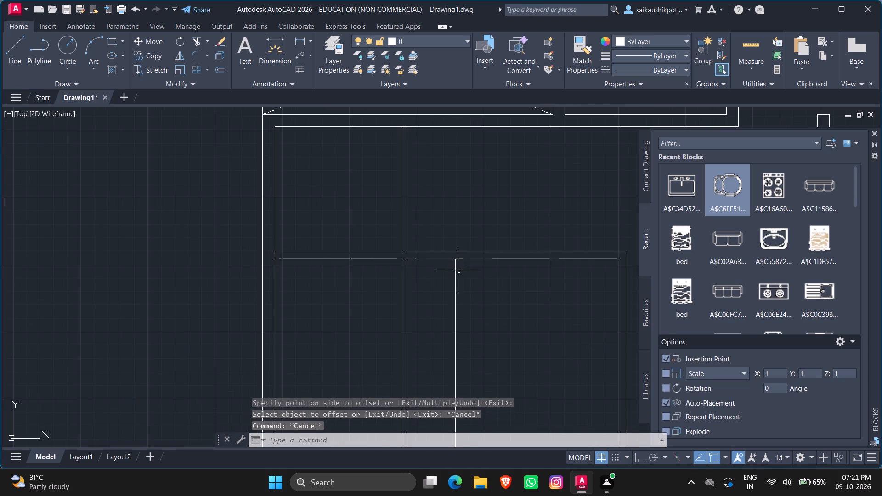
Draw a line across the horizontal partition's thickness from the top end of the new 3' offset line.
scroll(458, 262, up, 3)
key(l)
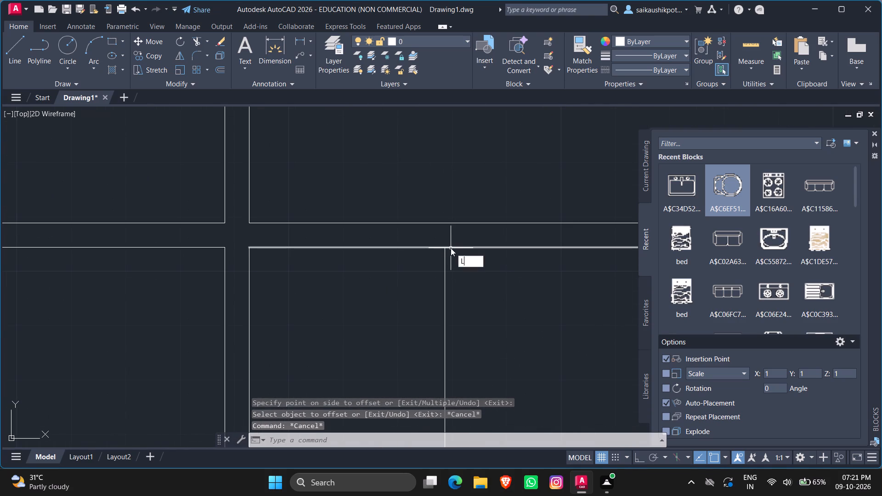
key(Return)
click(447, 248)
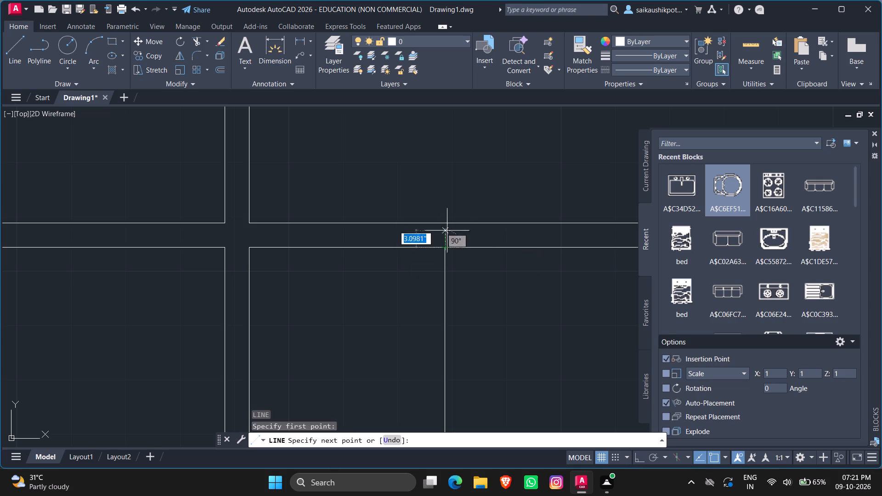
click(448, 221)
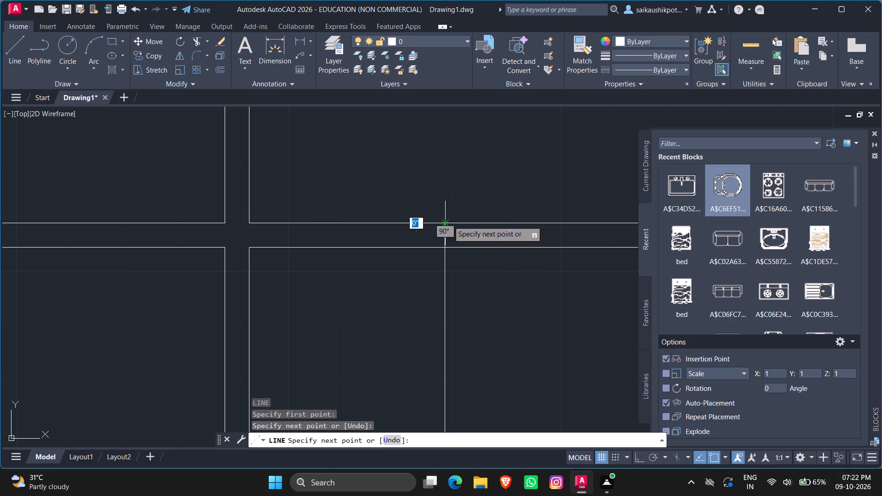
key(Escape)
click(458, 336)
click(426, 327)
key(Escape)
key(Escape)
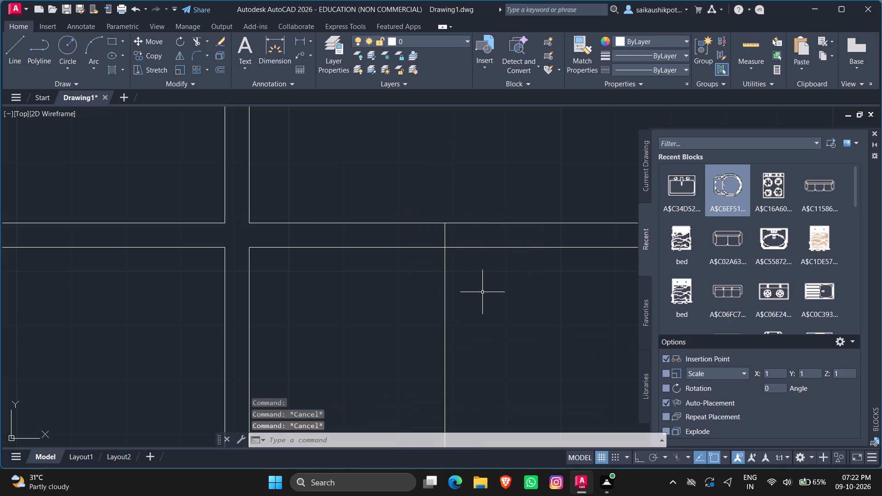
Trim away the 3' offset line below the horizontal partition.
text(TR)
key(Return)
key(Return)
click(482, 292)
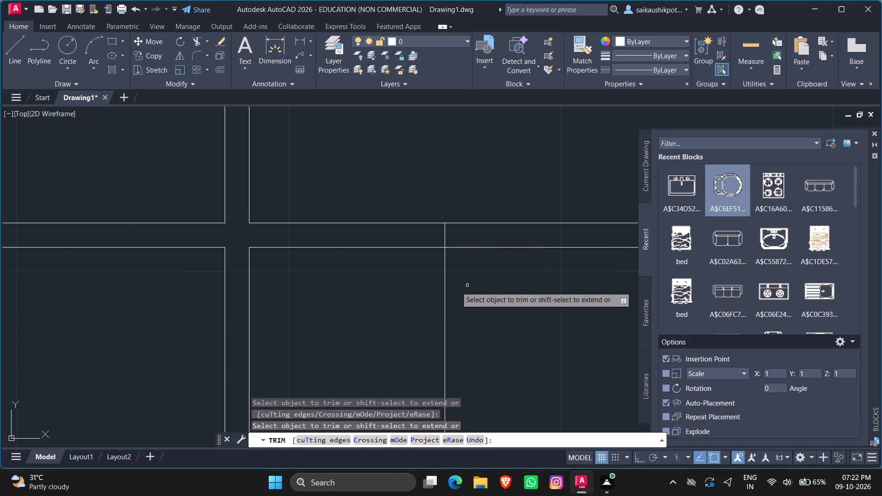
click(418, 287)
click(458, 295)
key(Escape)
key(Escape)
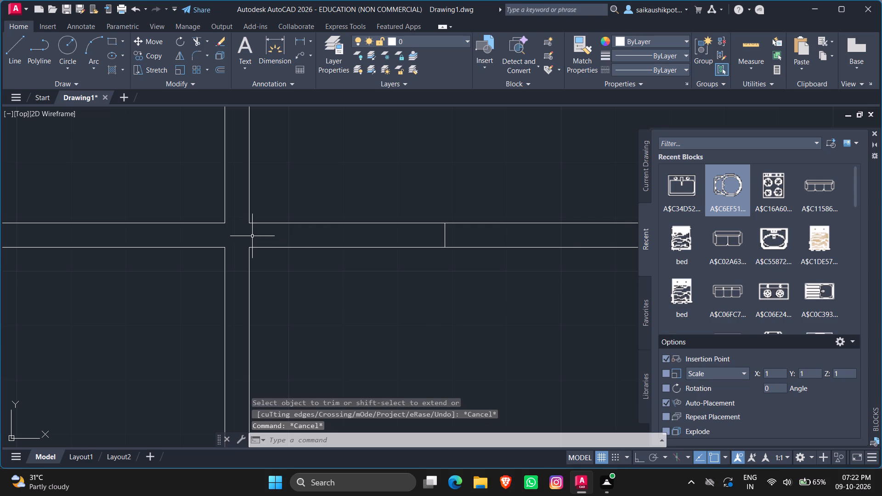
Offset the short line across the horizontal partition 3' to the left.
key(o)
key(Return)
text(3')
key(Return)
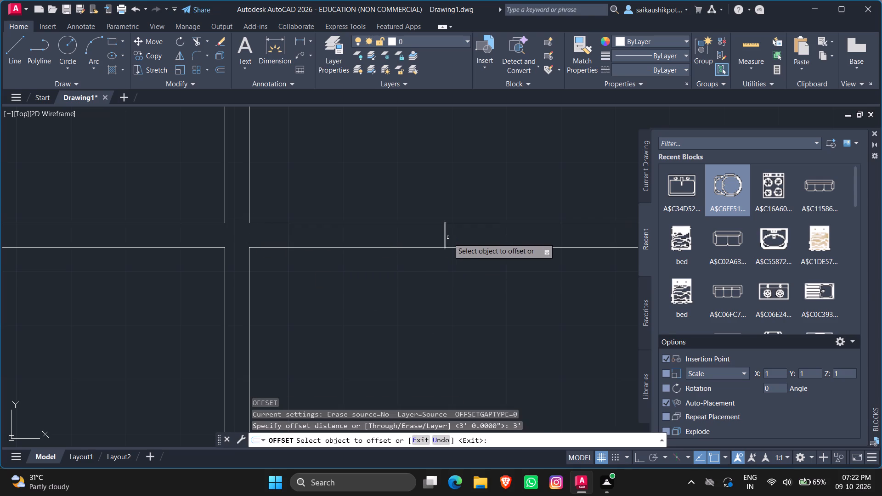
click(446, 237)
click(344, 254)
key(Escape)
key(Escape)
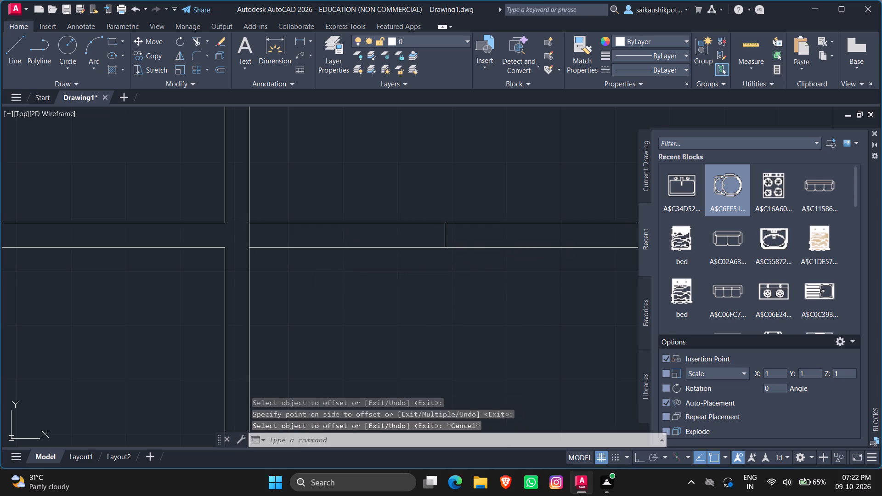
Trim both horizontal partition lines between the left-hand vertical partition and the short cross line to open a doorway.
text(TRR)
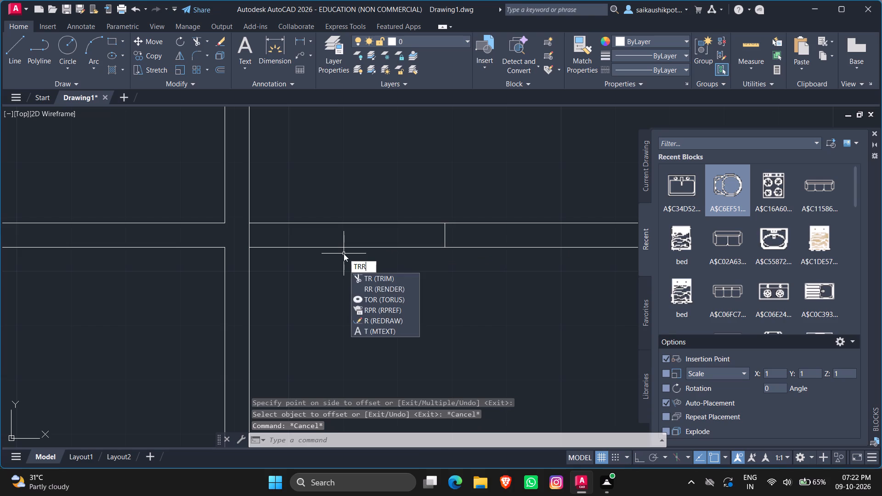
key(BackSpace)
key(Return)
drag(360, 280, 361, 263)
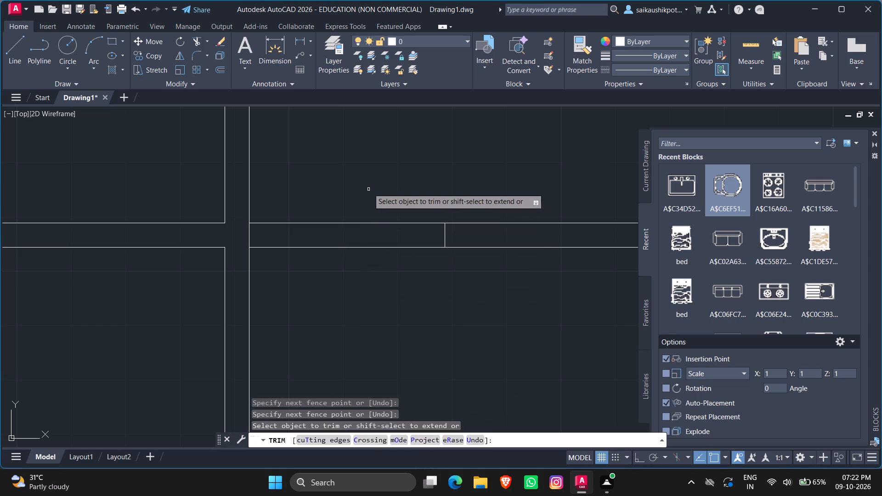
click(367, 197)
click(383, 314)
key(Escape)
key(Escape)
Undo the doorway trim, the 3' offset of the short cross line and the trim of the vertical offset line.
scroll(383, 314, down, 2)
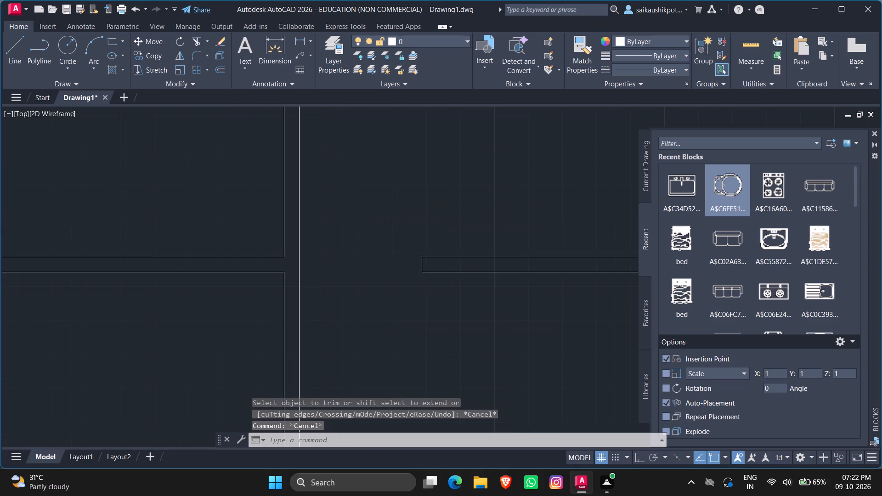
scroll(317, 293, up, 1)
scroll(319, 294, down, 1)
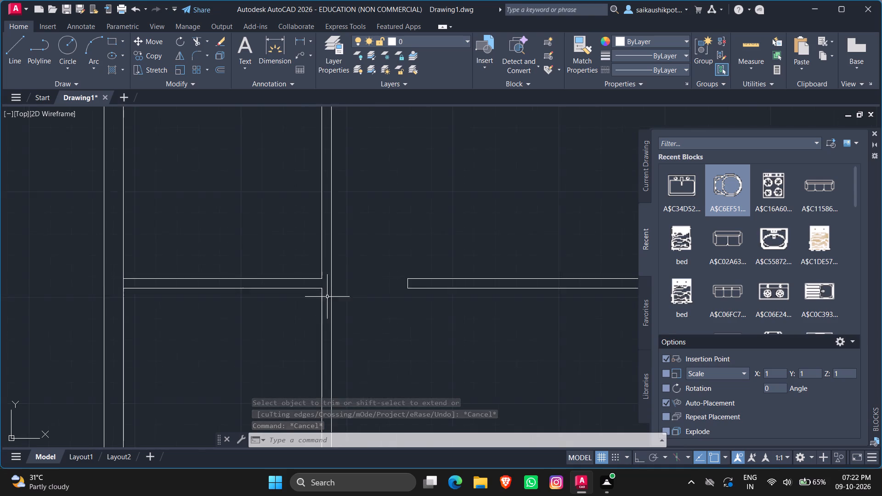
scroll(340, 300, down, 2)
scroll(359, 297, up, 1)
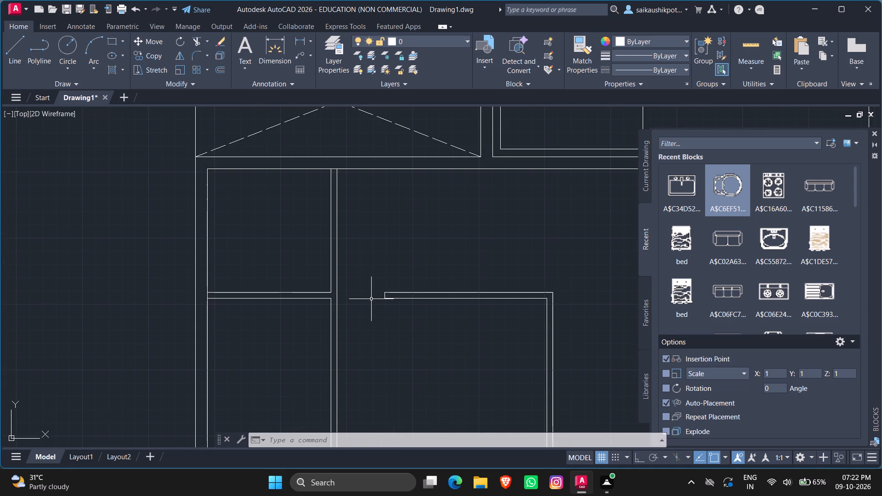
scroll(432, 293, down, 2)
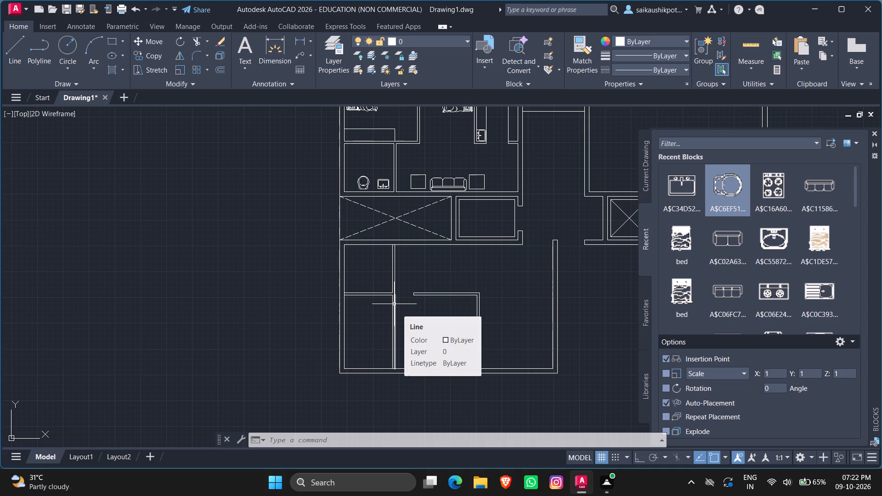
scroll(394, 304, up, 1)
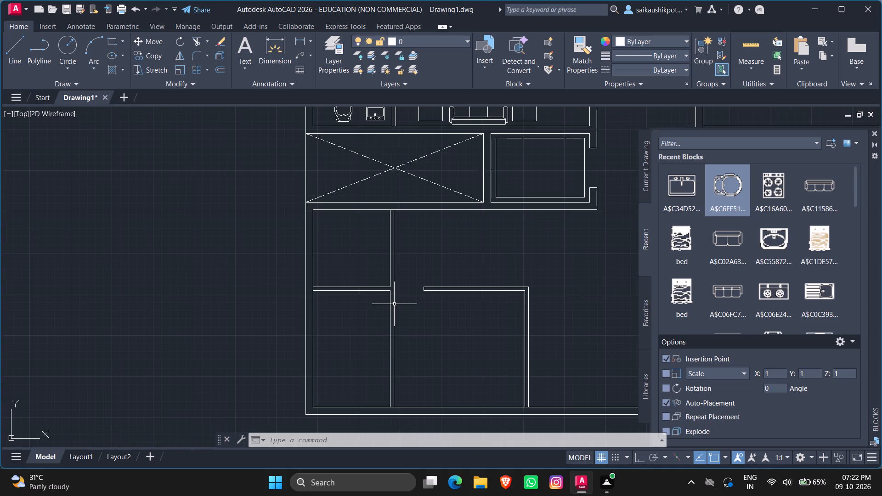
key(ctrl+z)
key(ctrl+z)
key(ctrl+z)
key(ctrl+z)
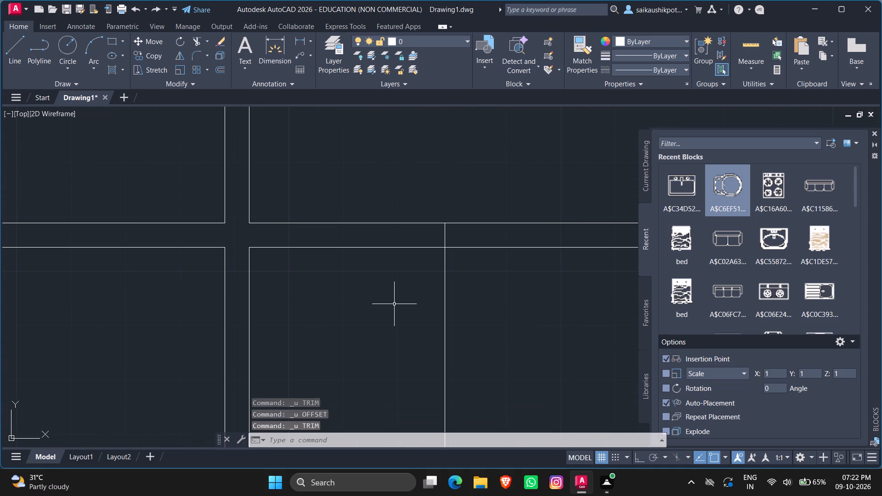
Trim away both lines of the left-hand vertical partition below the horizontal partition.
ctrl+scroll(394, 304, down, 4)
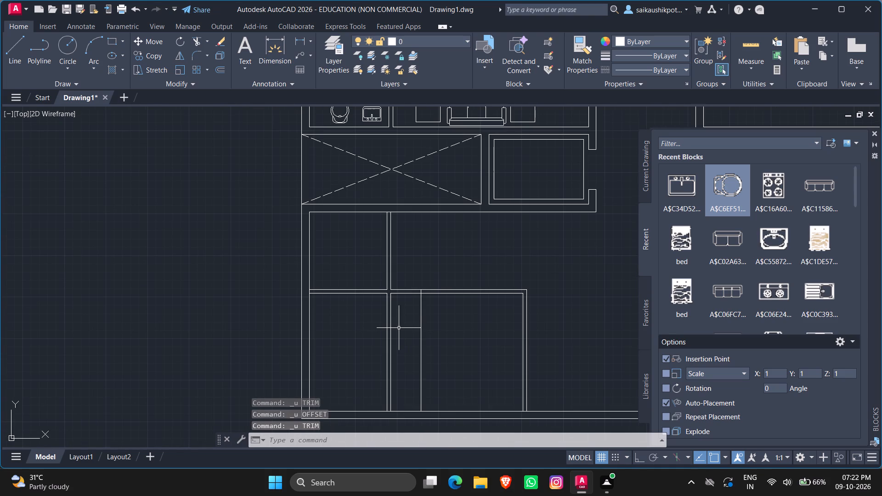
text(TR)
key(Return)
key(Return)
click(393, 326)
click(376, 324)
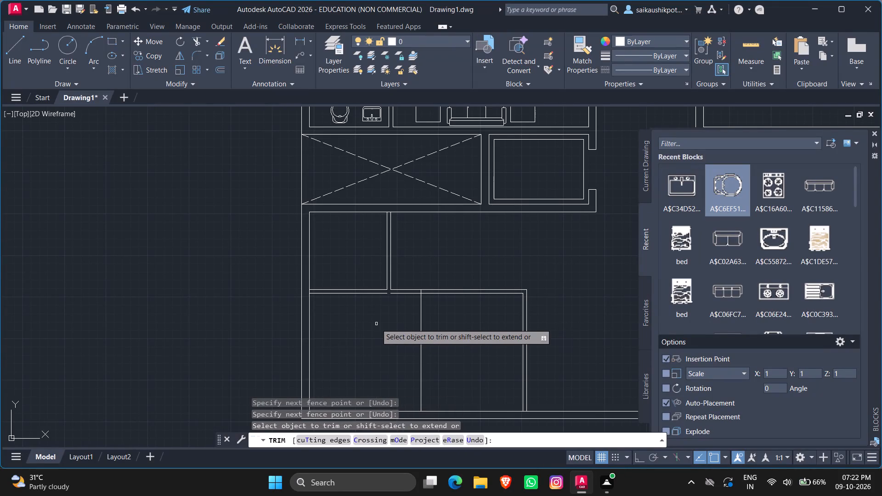
key(Escape)
key(Escape)
Join the two lower-face segments of the horizontal partition across the gap beneath the left-hand vertical partition.
scroll(395, 288, up, 4)
click(383, 308)
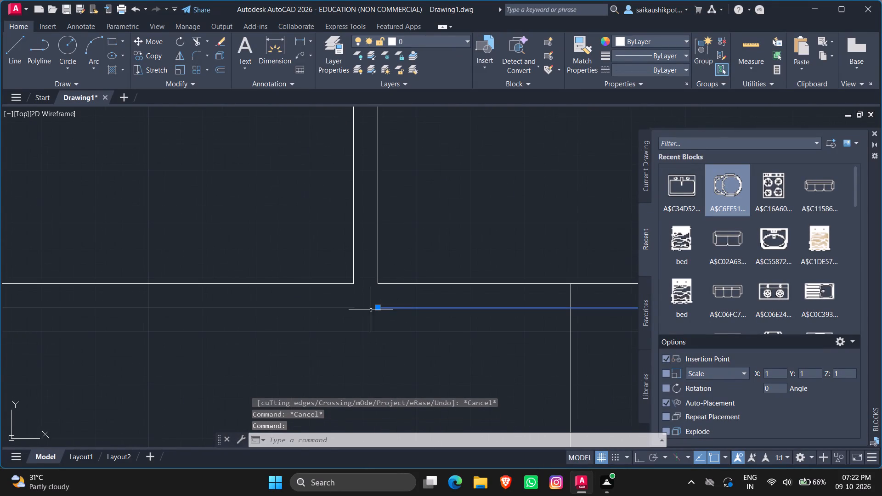
click(344, 309)
text(JOIN)
key(Return)
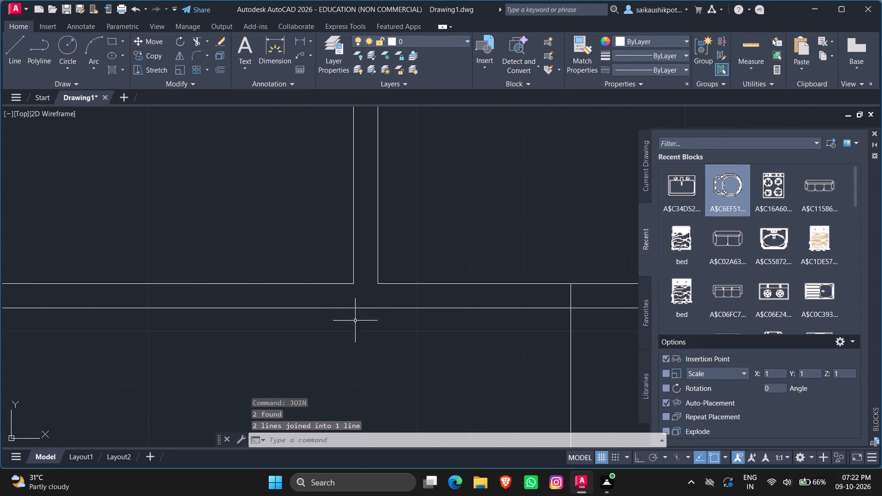
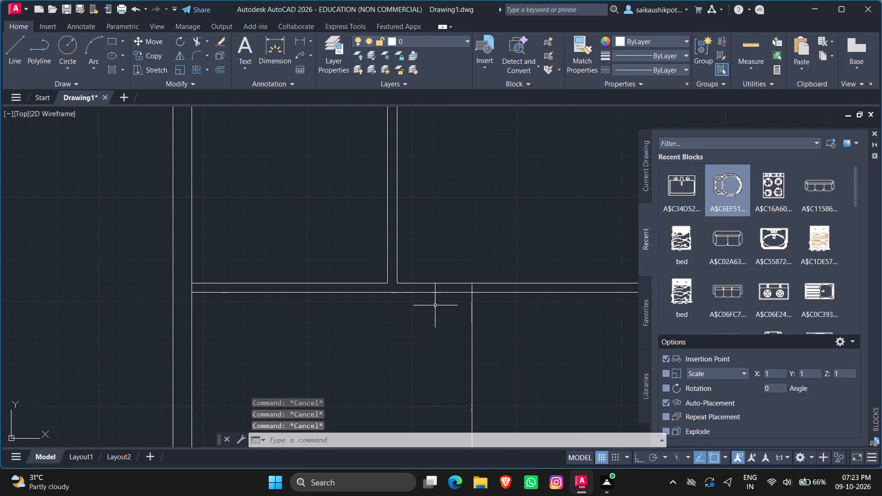
Offset the vertical partition line below the horizontal partition 4.5" to its right.
key(Escape)
key(Escape)
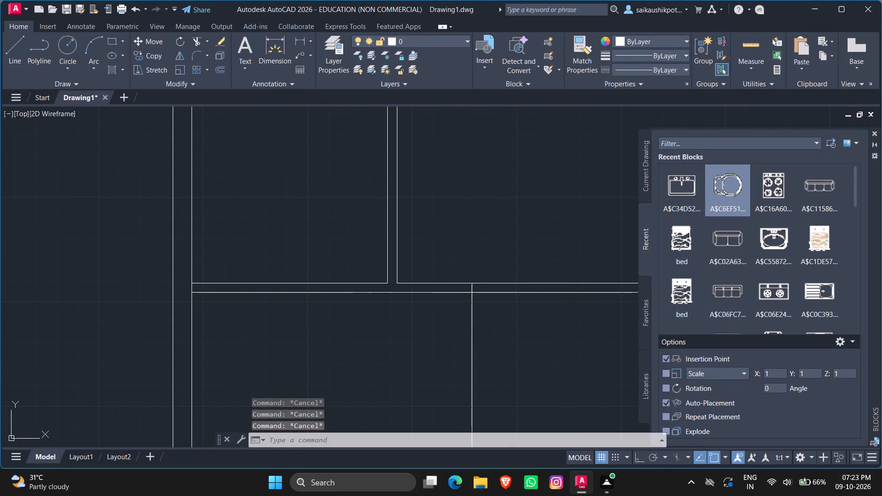
key(Escape)
key(o)
key(Return)
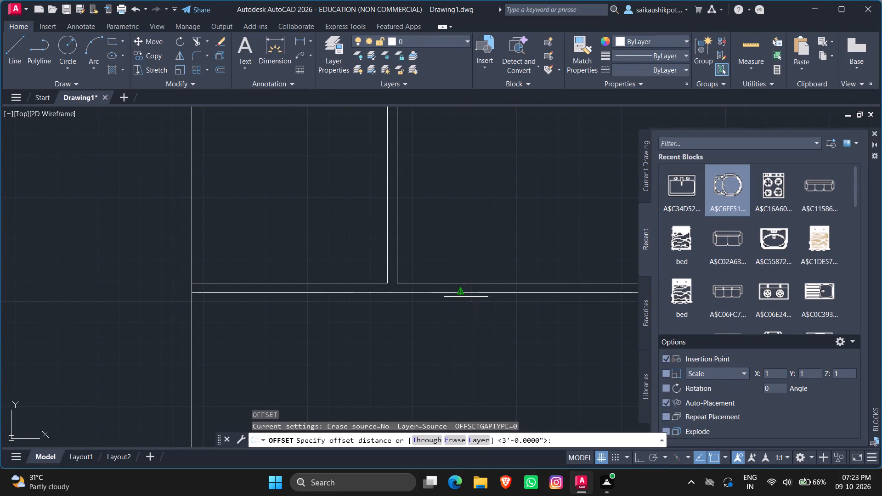
text(4.5")
key(Return)
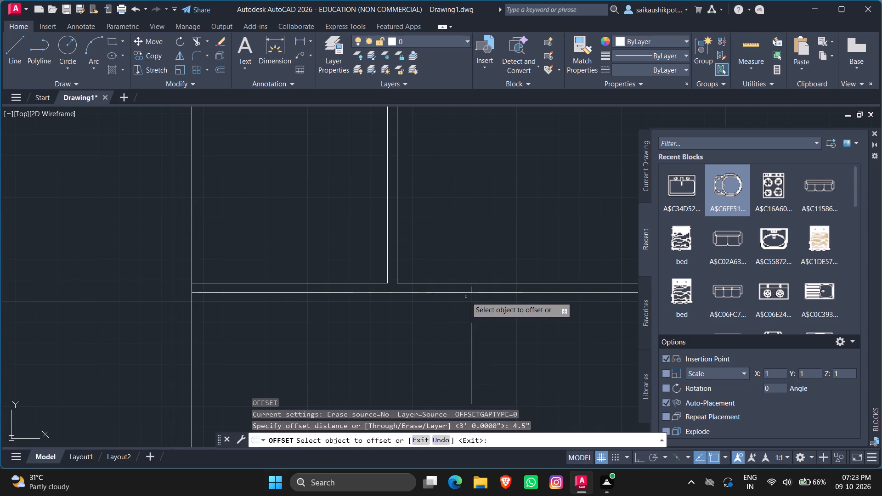
scroll(397, 248, down, 3)
scroll(405, 253, up, 2)
click(379, 254)
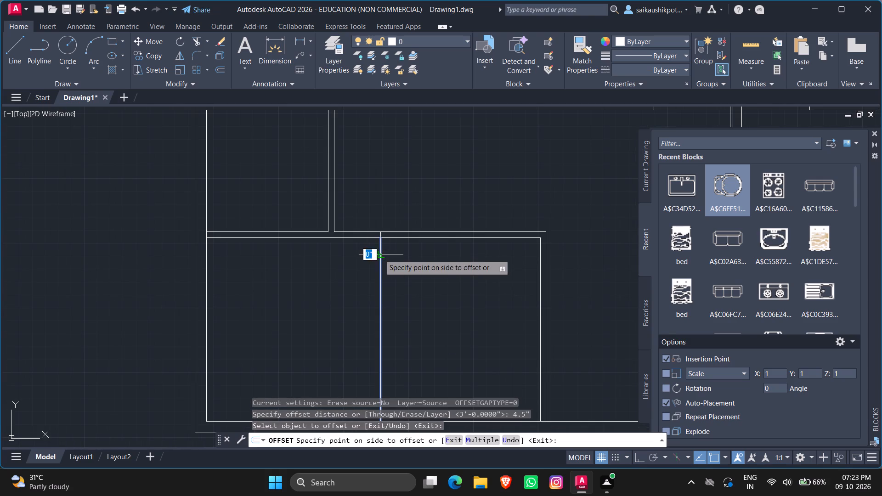
click(426, 281)
key(Escape)
key(Escape)
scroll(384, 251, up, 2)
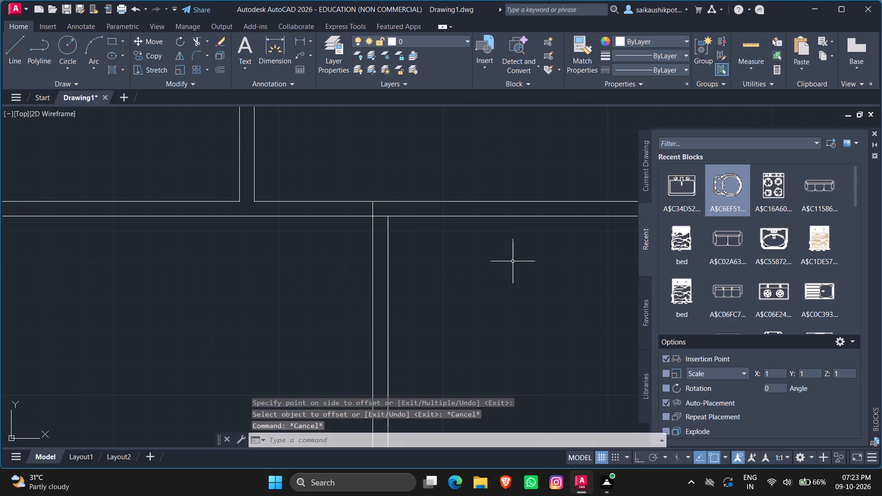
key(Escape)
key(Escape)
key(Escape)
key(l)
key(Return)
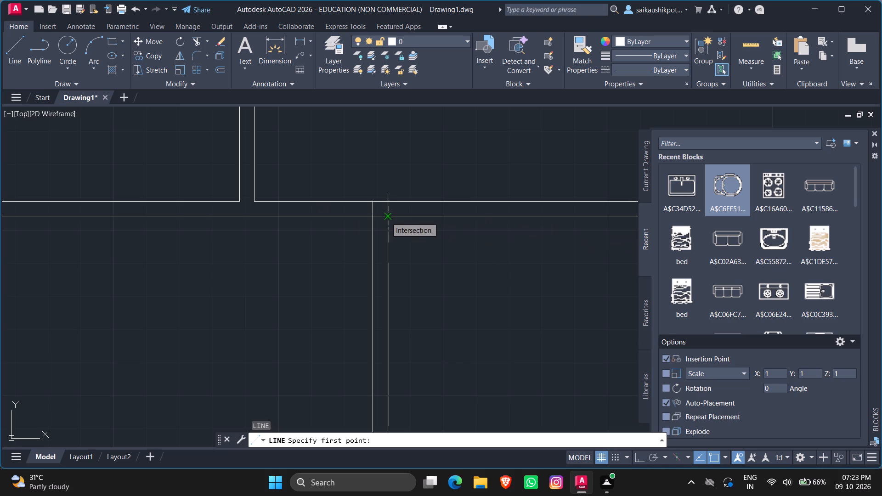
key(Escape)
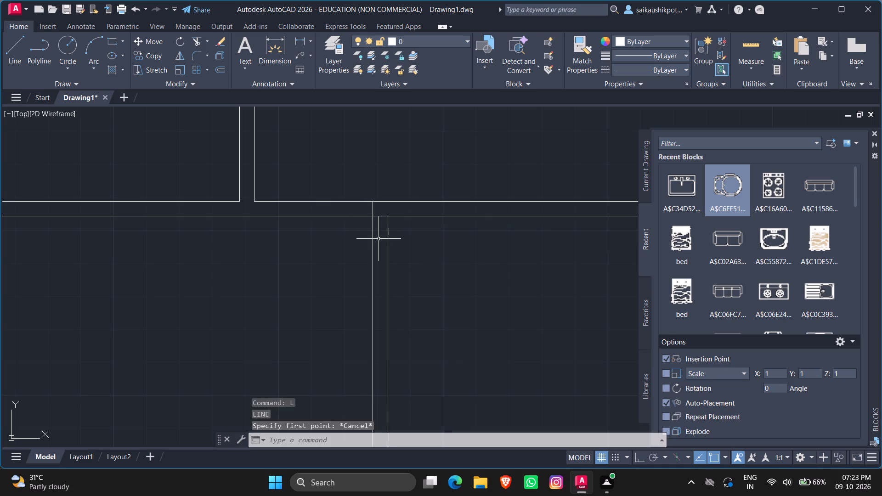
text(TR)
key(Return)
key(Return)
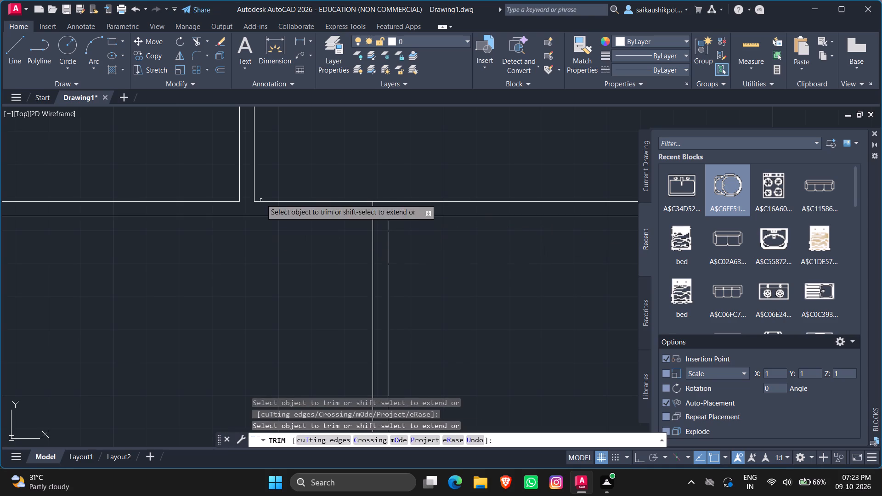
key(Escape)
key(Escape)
Offset the short cross line in the horizontal partition 3' to the left.
key(o)
key(Return)
key(3)
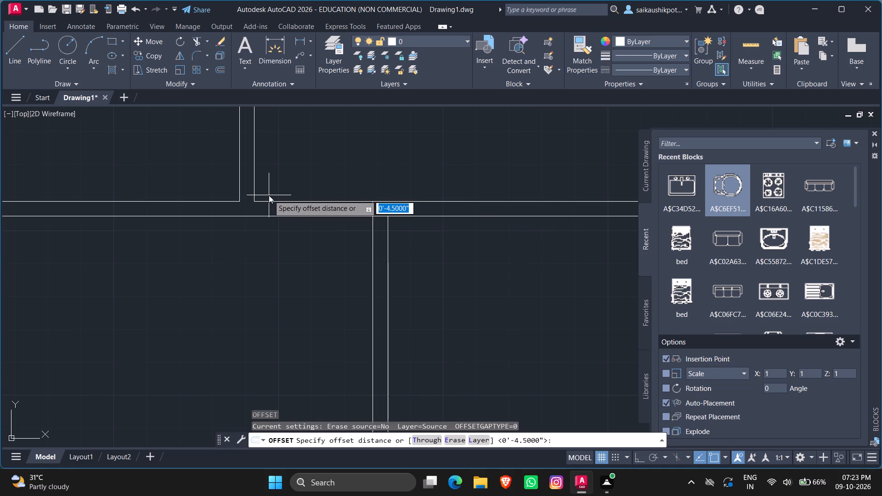
key(apostrophe)
key(Return)
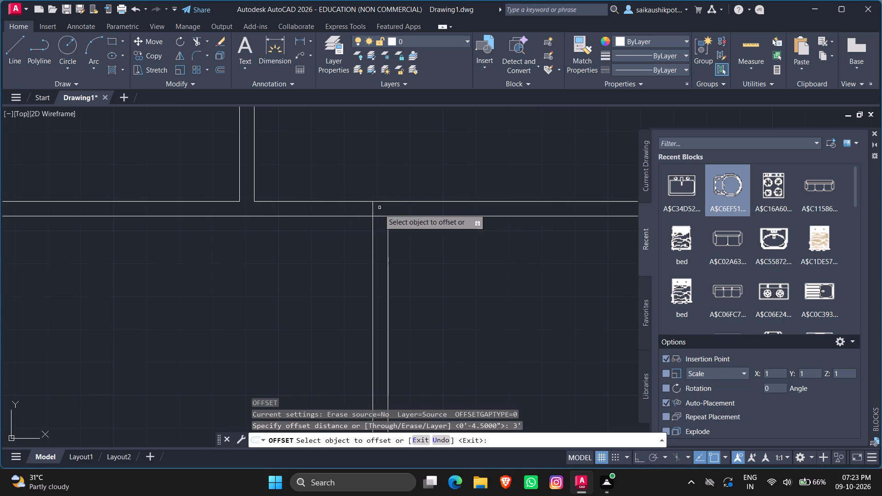
click(372, 209)
click(300, 225)
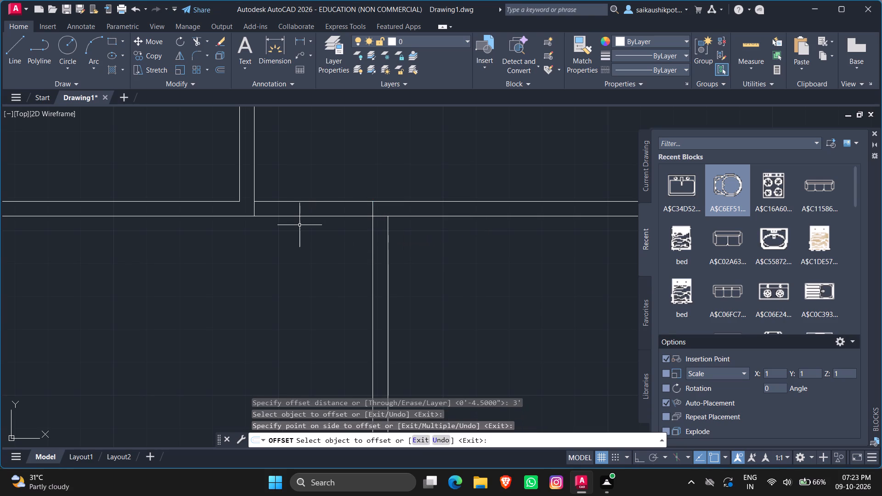
key(Escape)
key(Escape)
Trim both horizontal partition lines between the two short cross lines to open the doorway.
text(TR)
key(Return)
key(Return)
drag(282, 253, 286, 227)
click(309, 158)
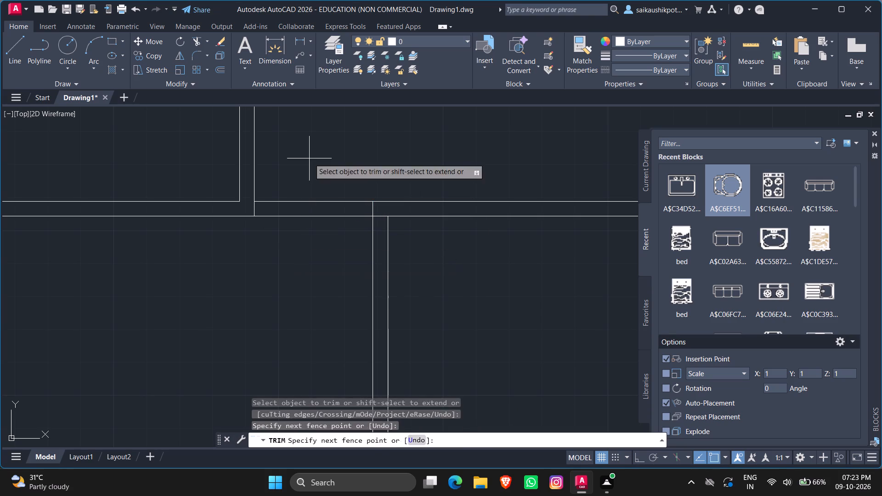
drag(320, 238, 320, 252)
key(Escape)
Trim the leftover horizontal segment between the vertical partition's two lines at the corner beside the new doorway.
scroll(320, 252, down, 2)
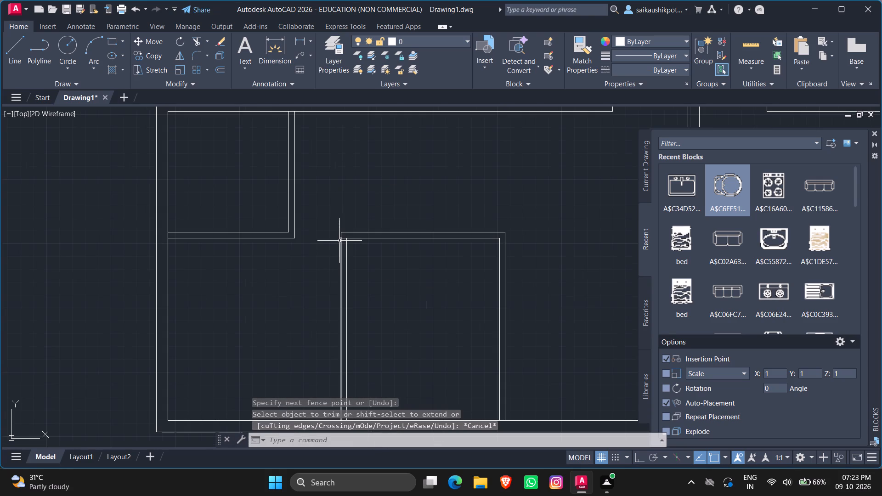
scroll(340, 240, up, 2)
key(space)
scroll(348, 231, up, 2)
drag(346, 230, 338, 235)
click(325, 254)
scroll(340, 200, down, 1)
key(Escape)
scroll(346, 211, down, 4)
key(Escape)
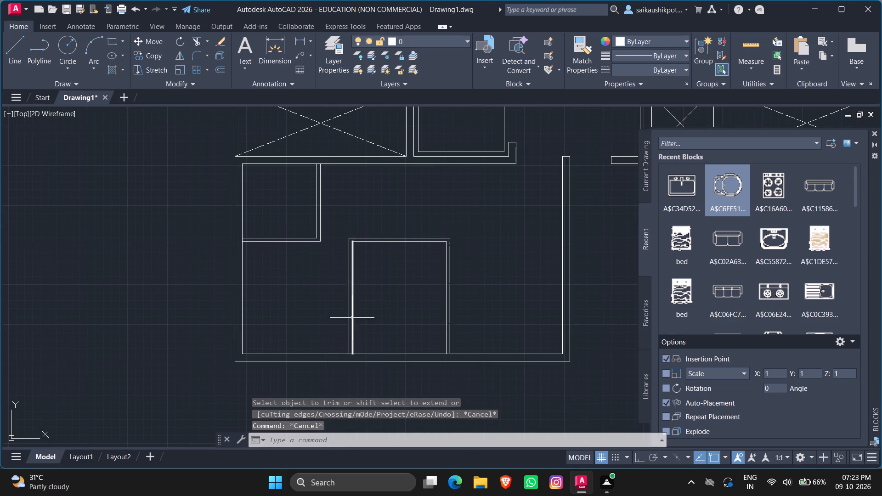
Trim the bottom outer wall's inner line between the two lines of the middle room's left partition.
key(space)
scroll(345, 347, up, 5)
scroll(389, 313, down, 3)
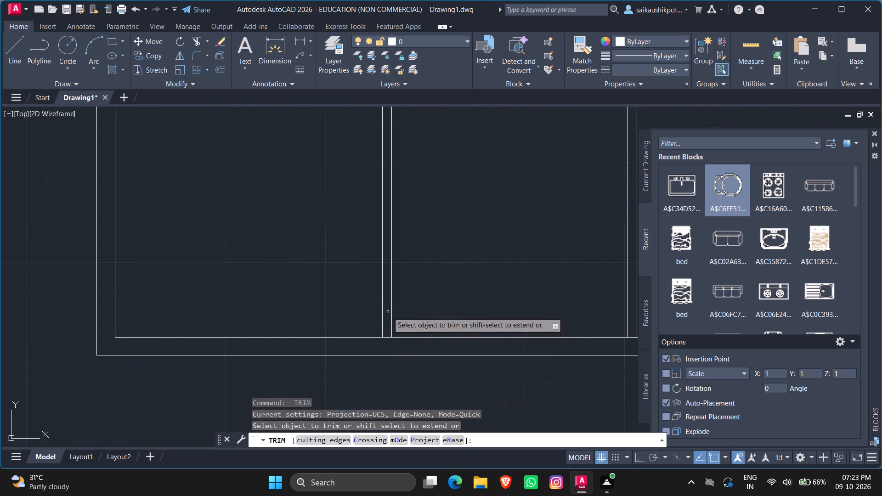
click(386, 337)
Trim the wall lines crossing the small upper-left room's partition ends at the left outer wall and the top wall.
scroll(396, 317, down, 3)
scroll(334, 225, up, 3)
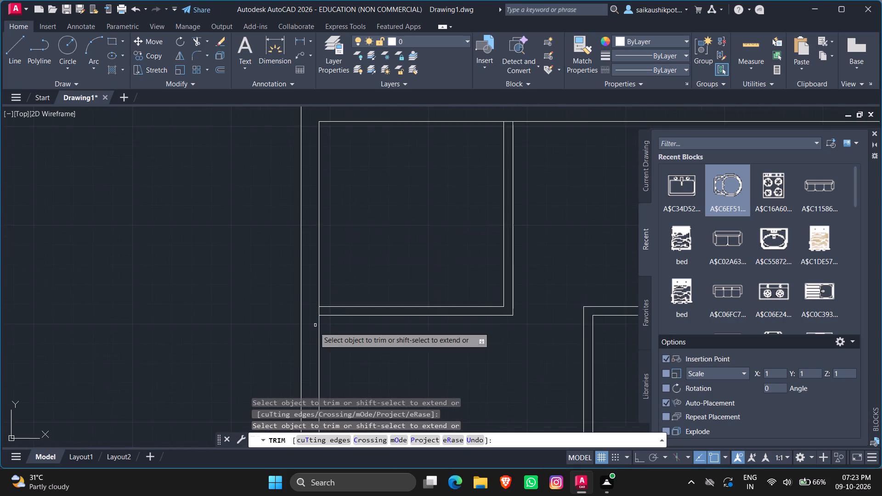
scroll(314, 327, up, 1)
click(321, 304)
scroll(322, 303, down, 2)
scroll(428, 223, down, 1)
scroll(440, 207, up, 3)
click(441, 184)
scroll(437, 248, down, 5)
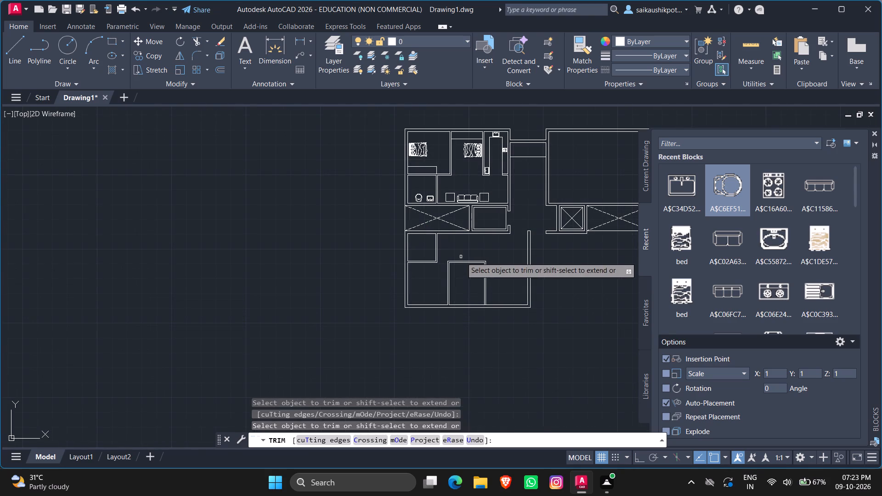
key(Escape)
key(Escape)
Trim the bottom outer wall's inner line between the two lines of the middle room's right partition.
scroll(493, 307, up, 2)
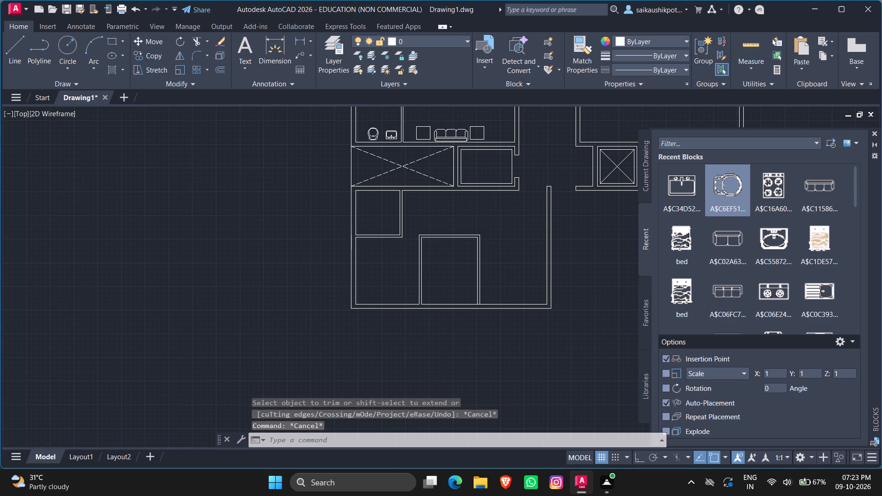
key(space)
scroll(473, 313, up, 3)
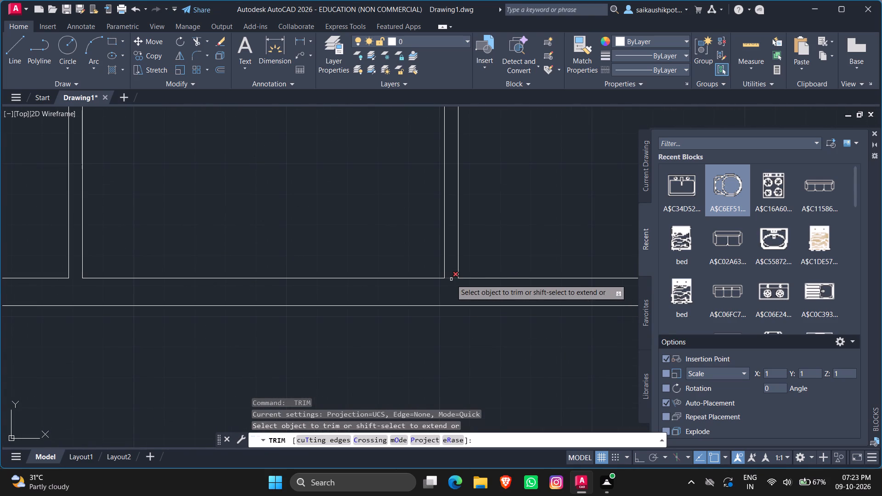
click(451, 279)
key(Escape)
scroll(461, 294, down, 4)
key(Escape)
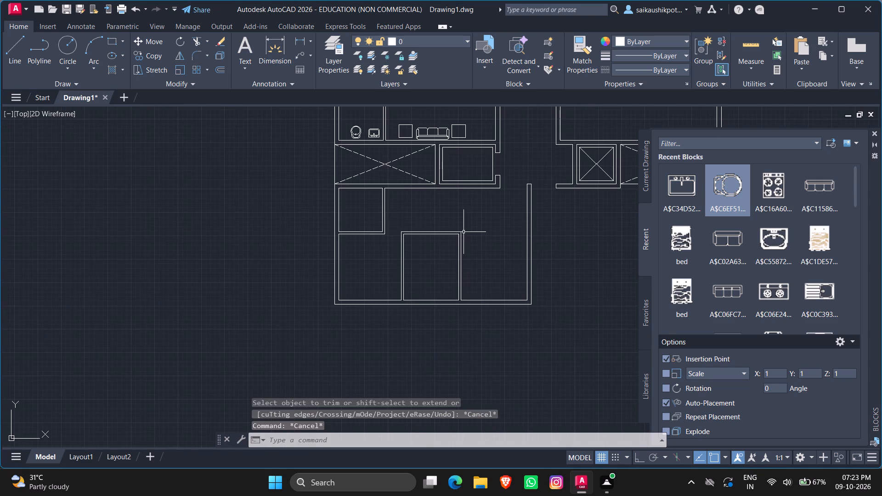
Draw a 4.5" vertical line across the horizontal partition from the inner upper-right corner of the middle room.
scroll(460, 234, up, 3)
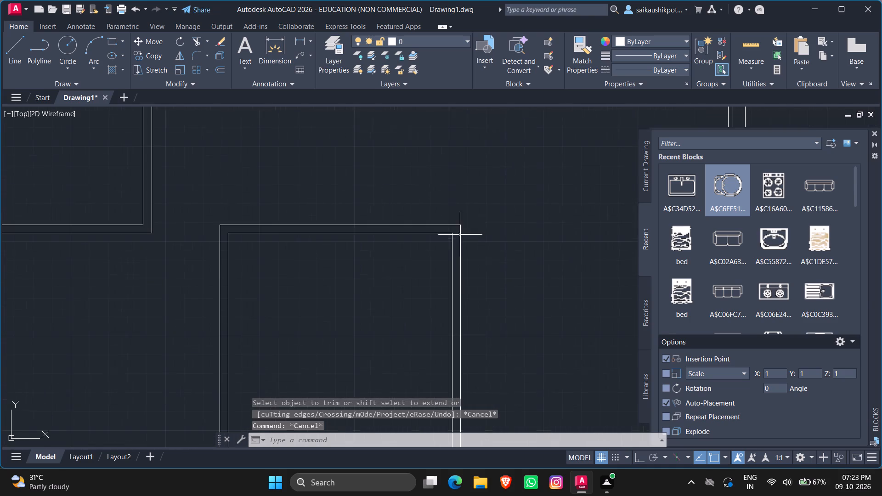
key(l)
key(Return)
scroll(458, 226, up, 3)
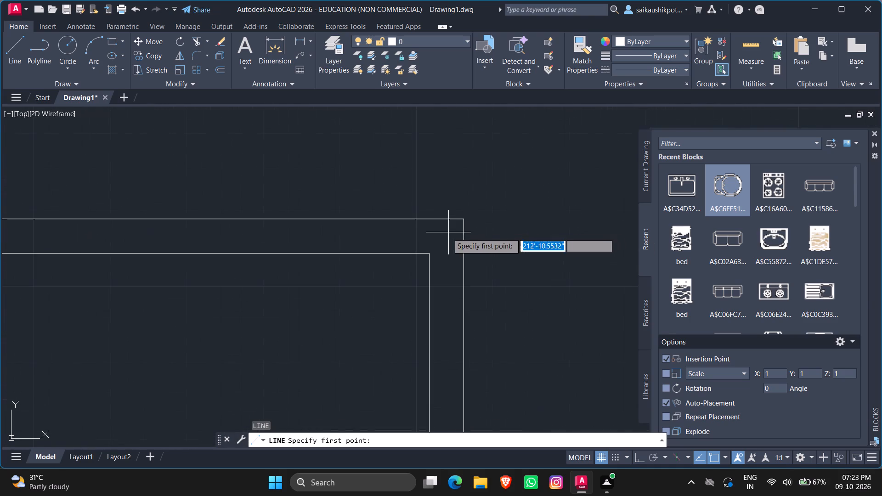
click(427, 255)
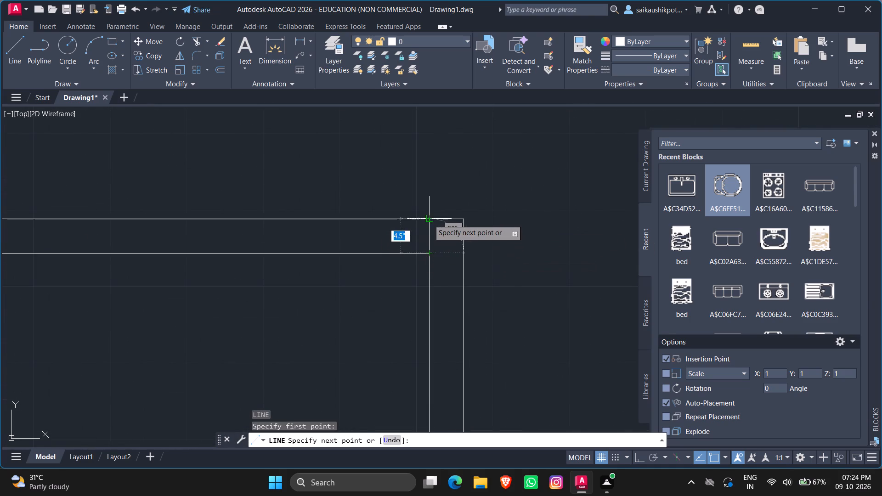
click(429, 220)
key(Escape)
key(Escape)
Offset the new short cross line at the middle room's upper-right corner 3' to the left.
key(o)
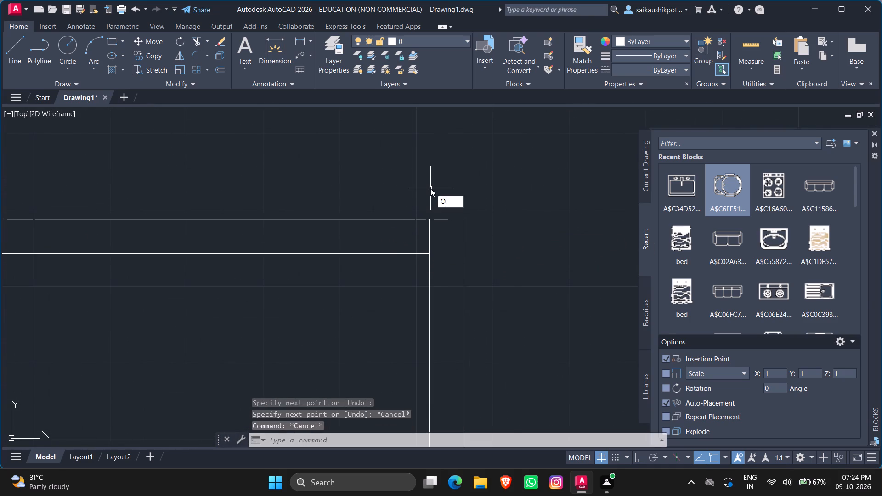
key(Return)
text(3')
key(Return)
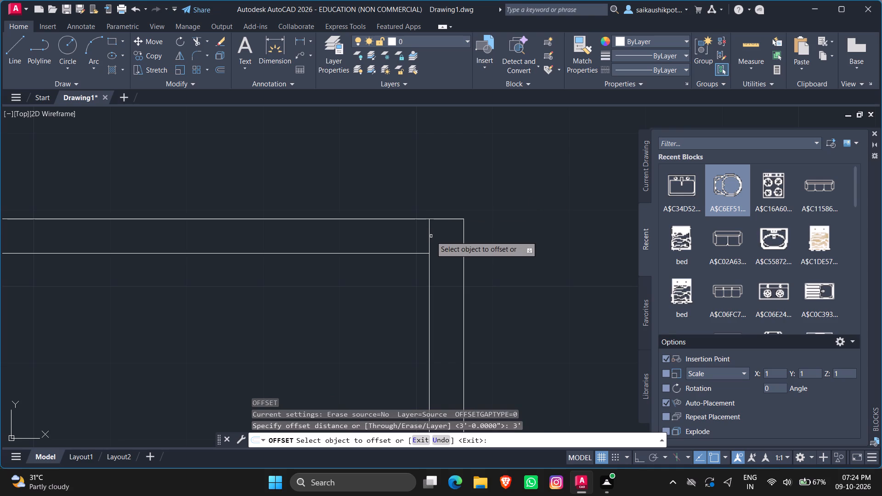
click(429, 236)
click(290, 249)
key(Escape)
key(Escape)
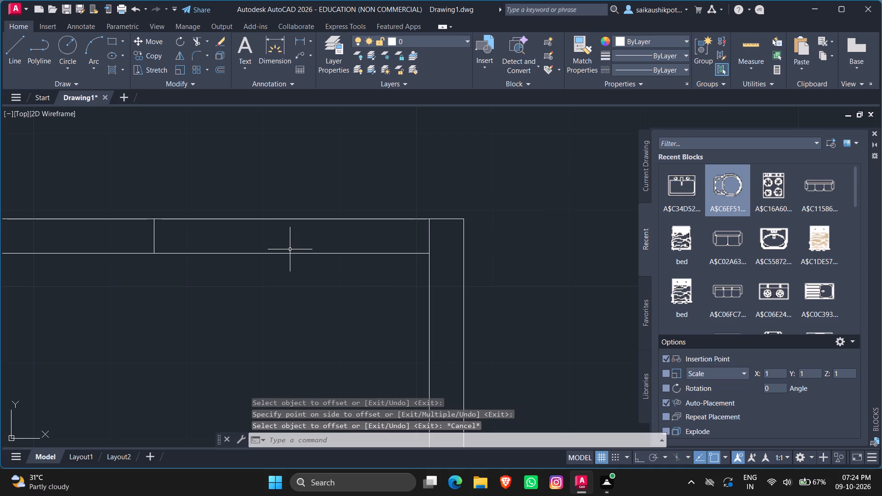
Trim both horizontal partition lines from the offset cross line to the right-hand corner to open the middle room's doorway.
text(TR)
key(Return)
click(305, 259)
click(322, 169)
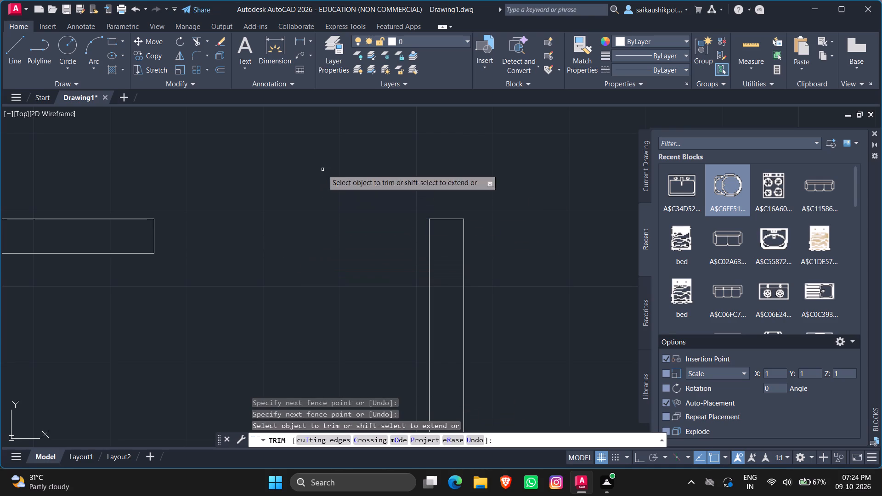
scroll(325, 234, down, 6)
key(Escape)
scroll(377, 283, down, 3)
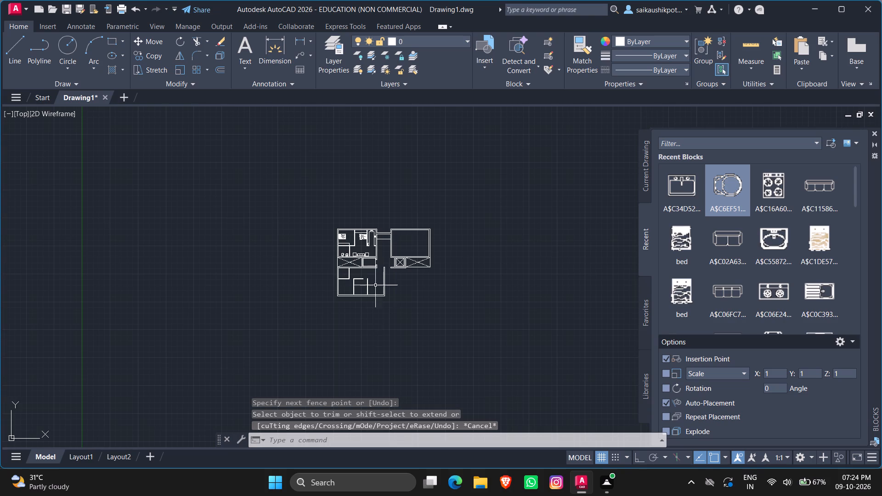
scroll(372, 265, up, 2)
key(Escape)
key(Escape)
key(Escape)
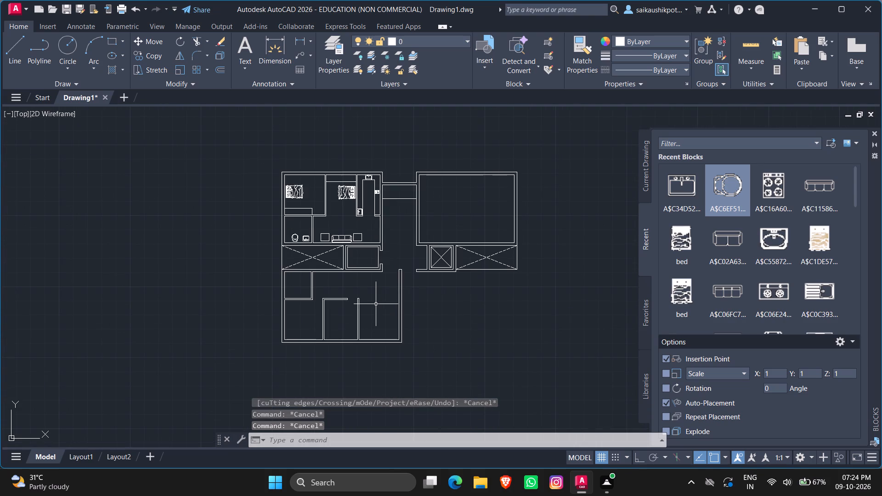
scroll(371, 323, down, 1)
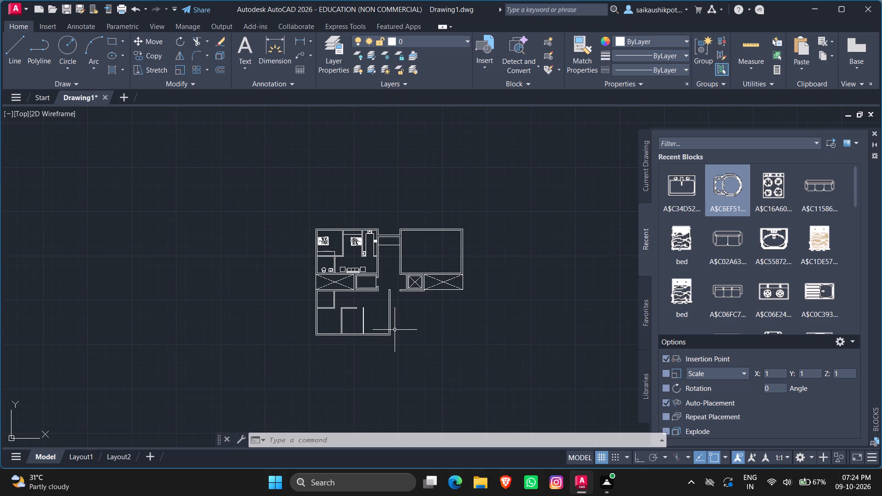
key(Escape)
Offset the inner face of the upper-right unit's left wall 12' into the room.
scroll(456, 216, up, 1)
scroll(435, 271, up, 1)
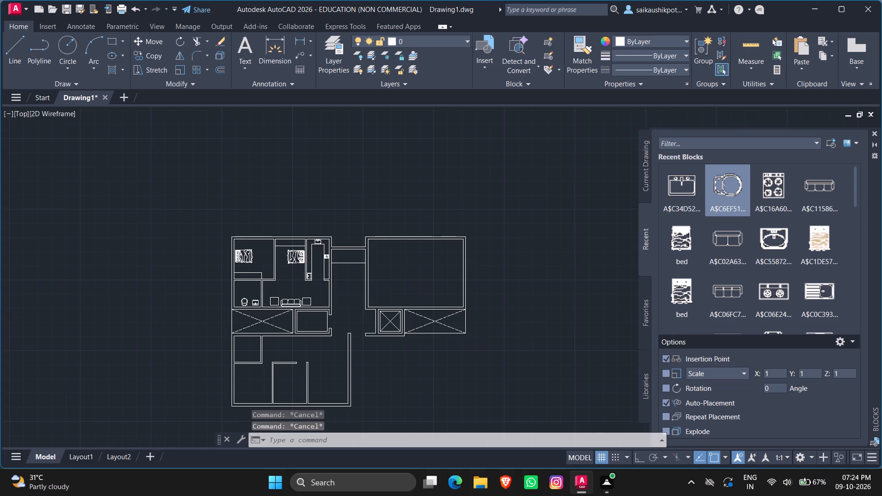
scroll(435, 271, up, 1)
scroll(435, 271, down, 1)
scroll(372, 267, up, 1)
key(Escape)
key(Escape)
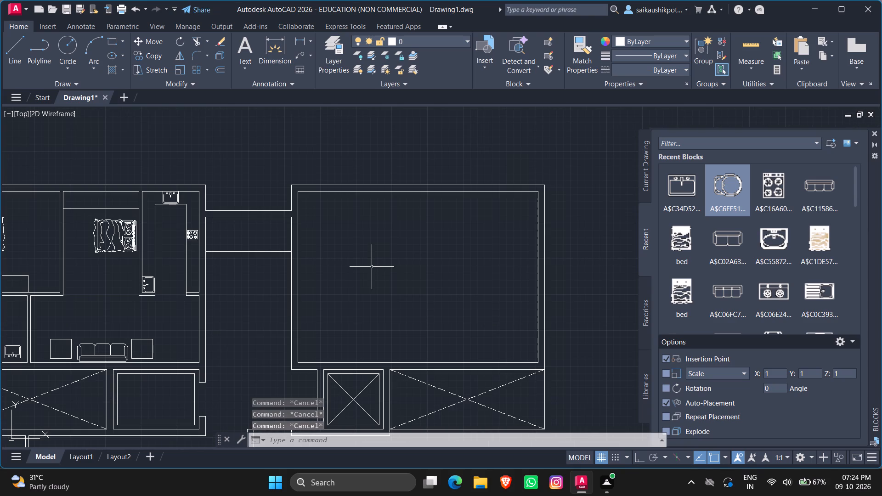
key(o)
key(Return)
text(12')
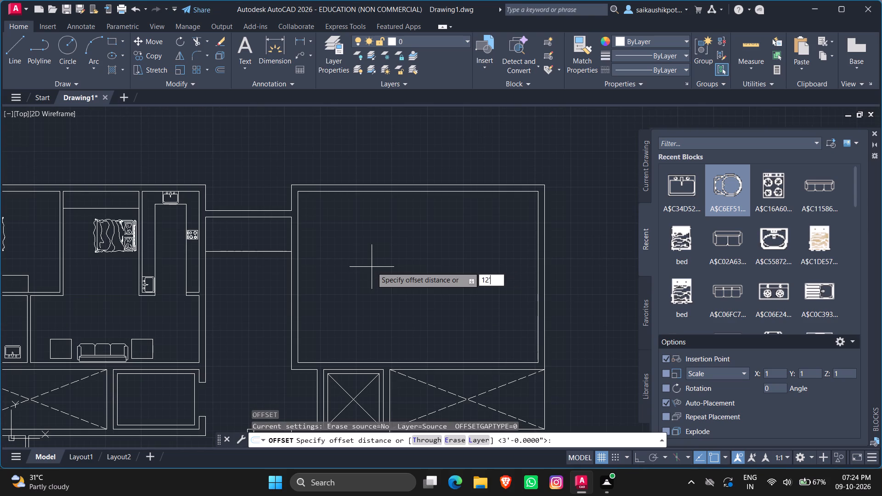
key(Return)
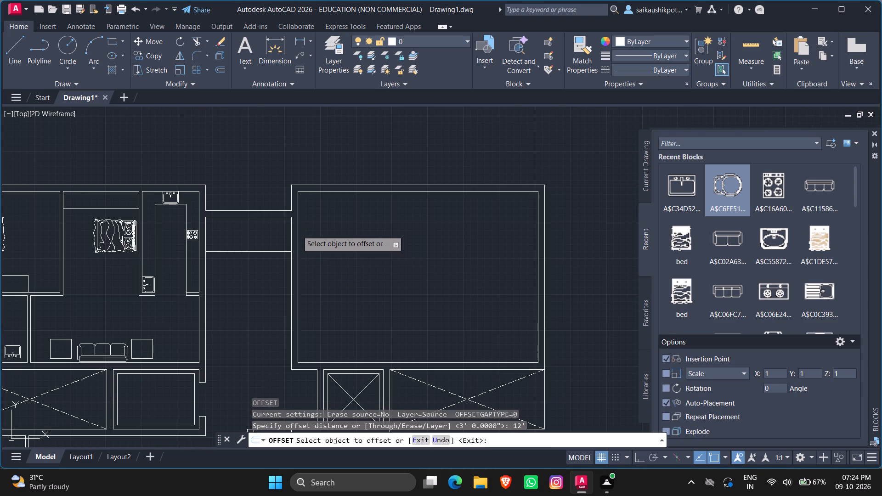
click(297, 231)
click(382, 248)
key(Escape)
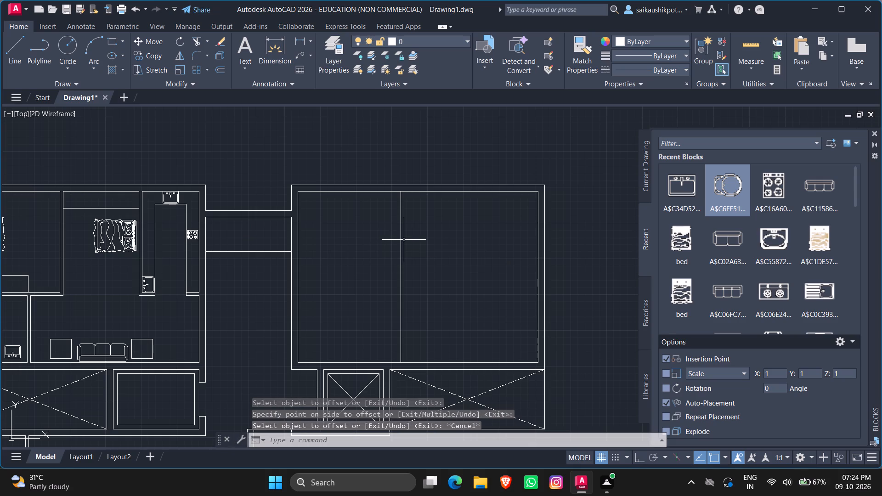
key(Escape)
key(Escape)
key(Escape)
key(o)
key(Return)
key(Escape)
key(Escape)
Measure the clear distance between the side walls of the upper-left unit's kitchen.
scroll(404, 240, up, 1)
key(Escape)
scroll(577, 263, down, 2)
click(745, 52)
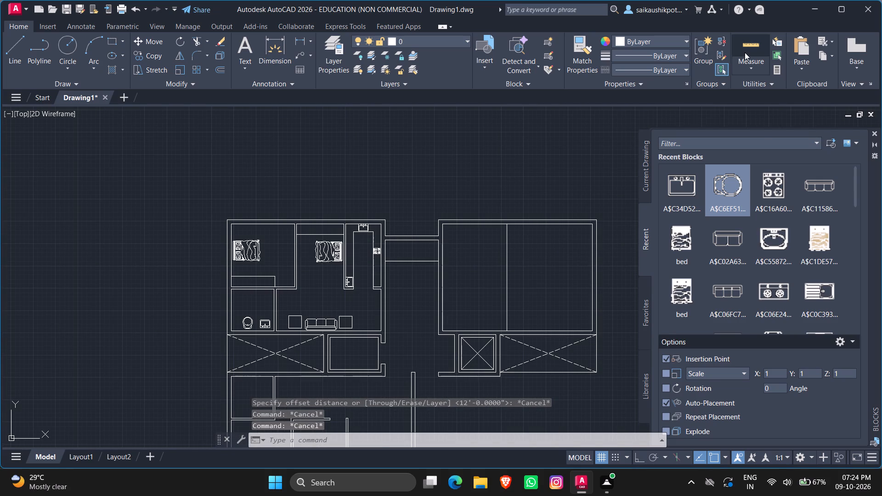
scroll(378, 249, up, 4)
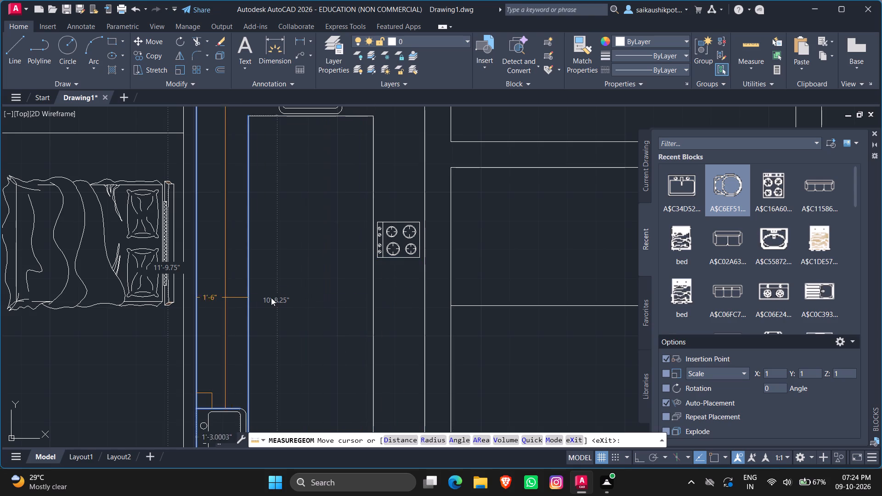
key(Escape)
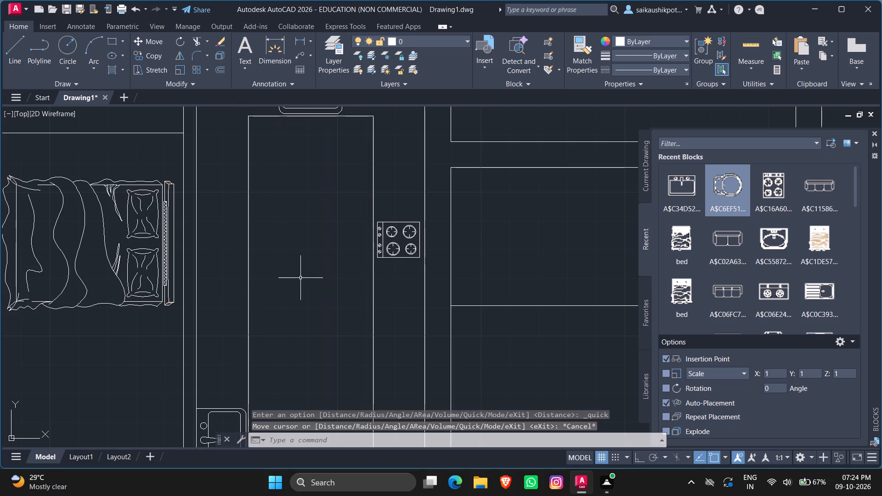
click(754, 63)
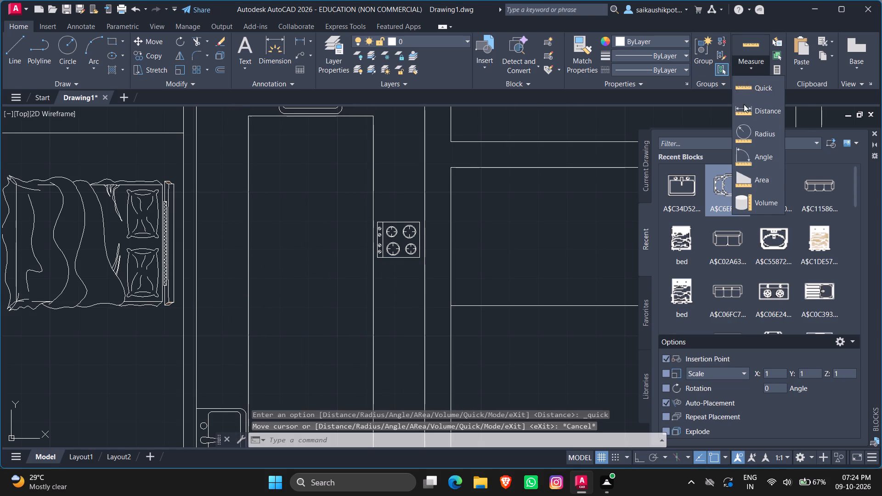
click(744, 106)
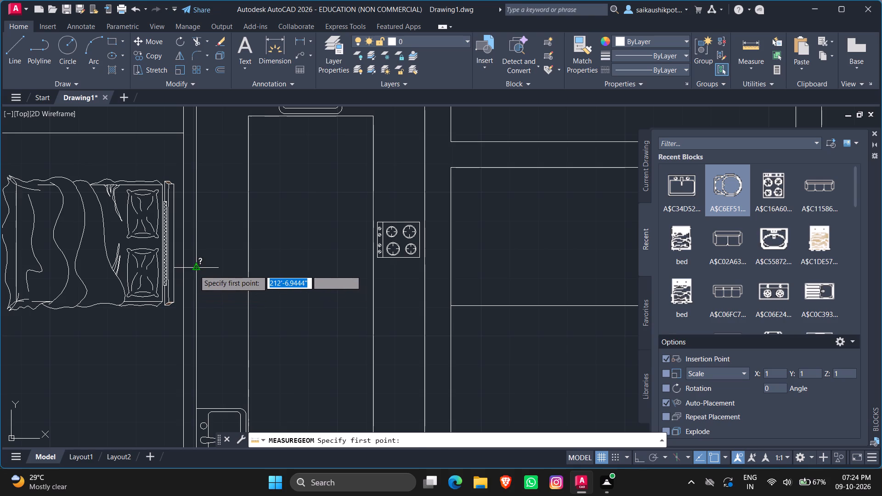
click(194, 270)
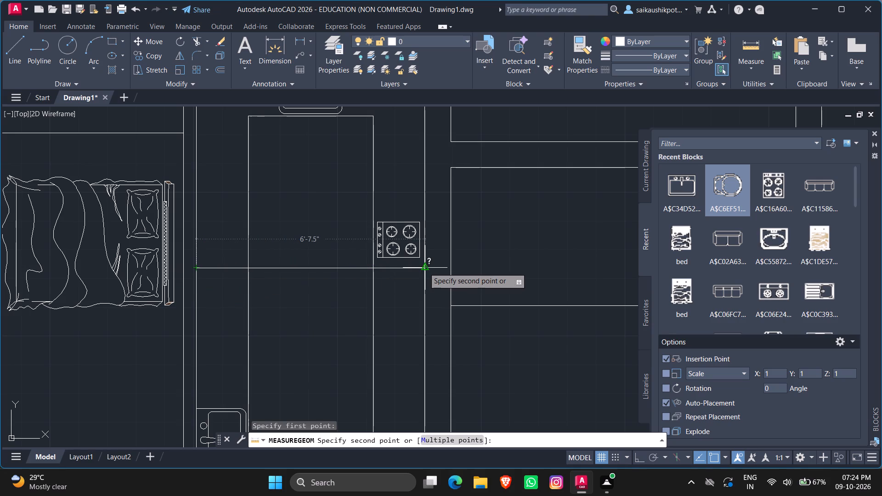
key(Escape)
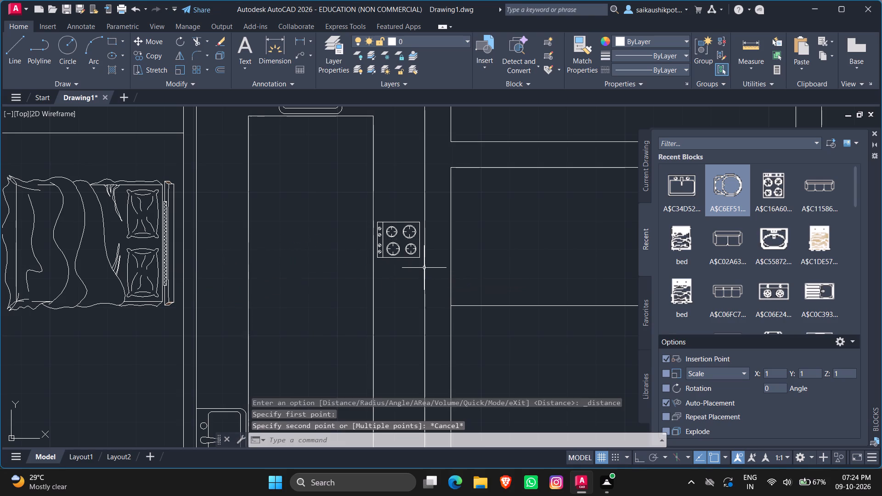
Offset the upper-right unit's vertical partition line 7' to the right.
scroll(350, 276, down, 5)
key(Escape)
key(Escape)
key(Escape)
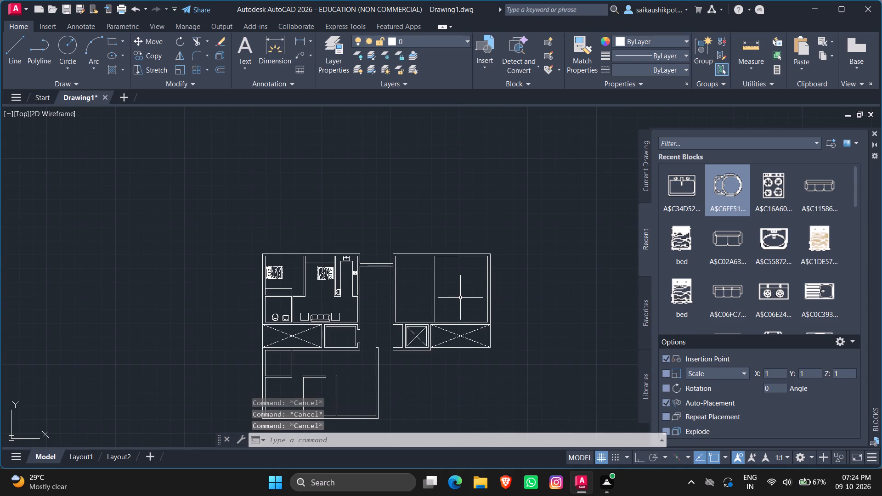
key(Escape)
key(Escape)
key(Escape)
key(o)
key(Return)
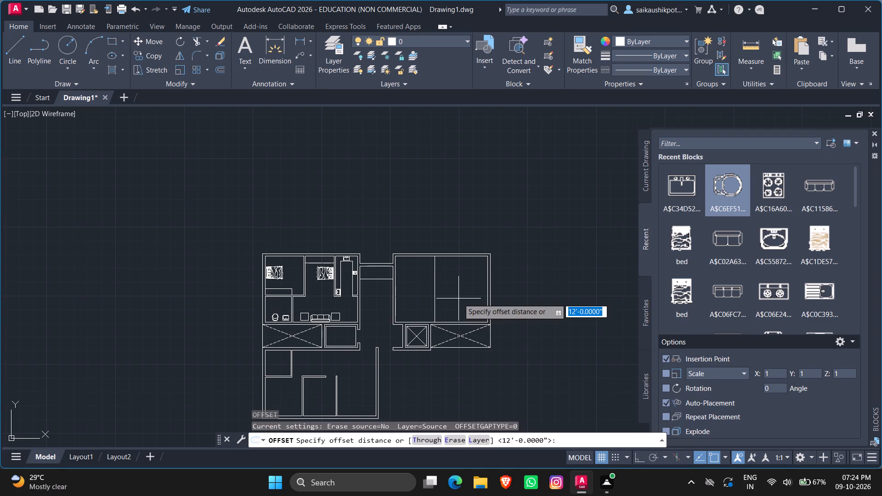
text(7')
key(Return)
scroll(440, 320, up, 2)
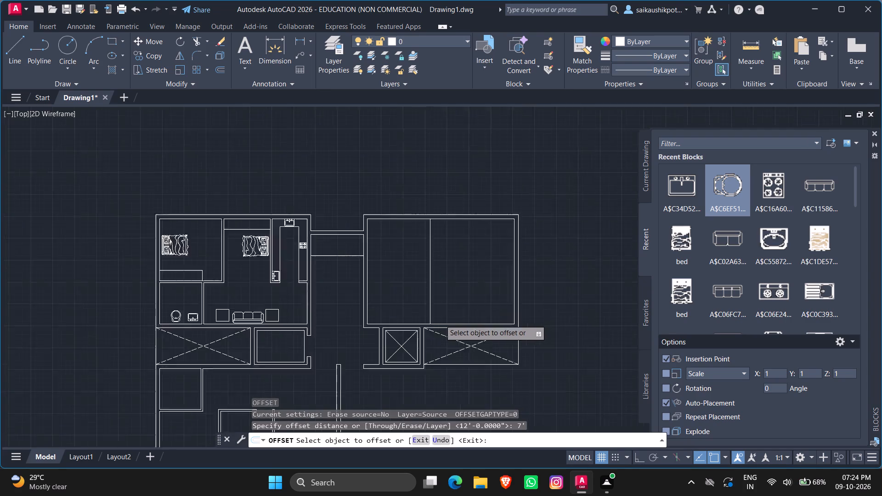
click(424, 271)
click(509, 277)
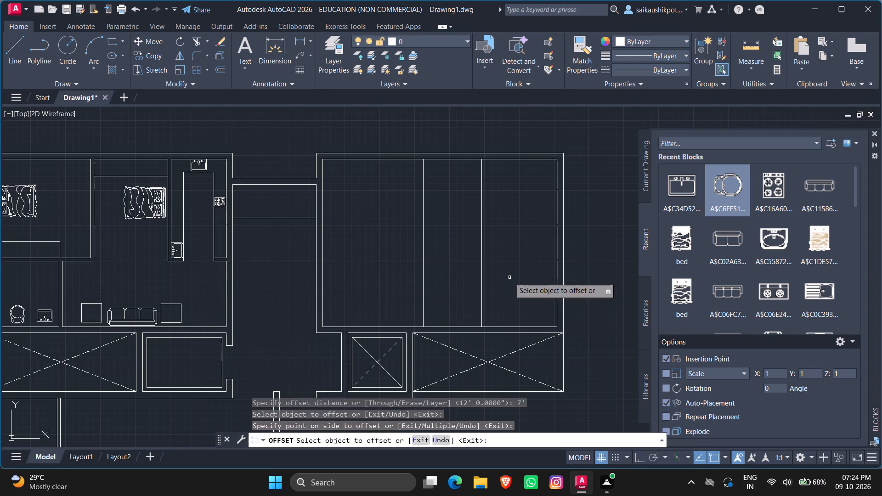
click(481, 244)
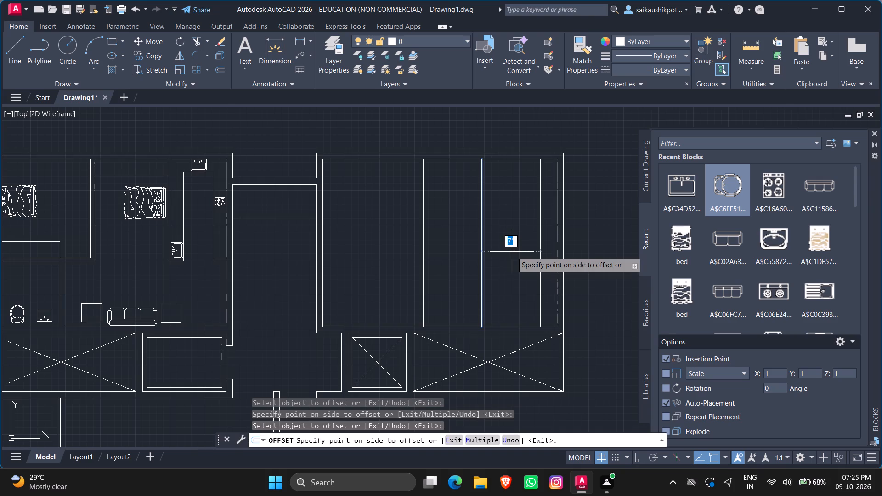
key(Escape)
Offset the two vertical partition lines 4.5" outward, the right one to the right and the left one to the left.
key(o)
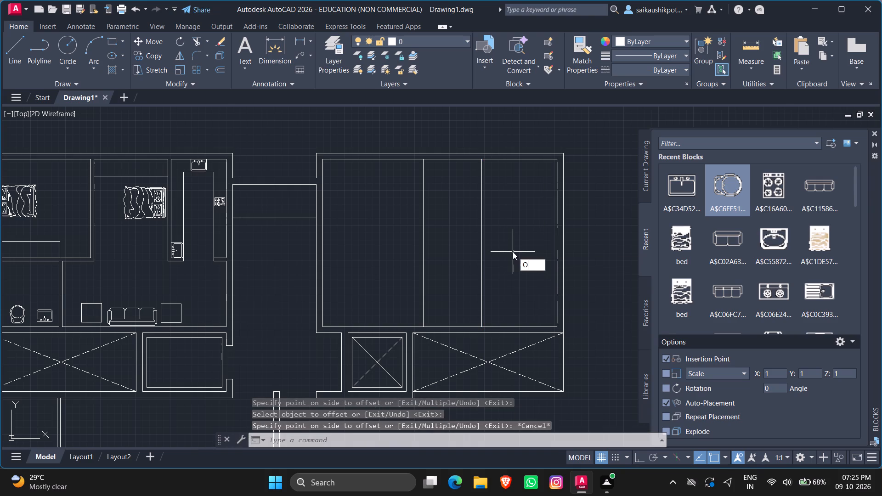
key(Return)
text(4.5")
key(Return)
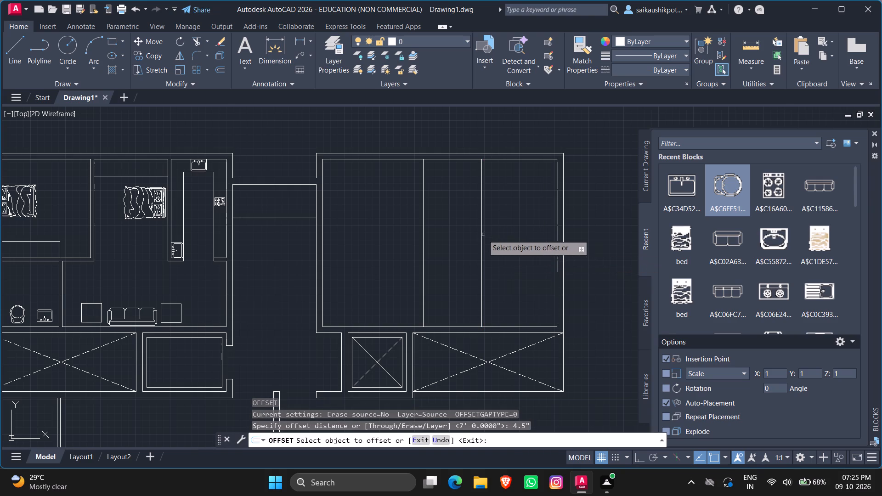
click(482, 235)
click(505, 239)
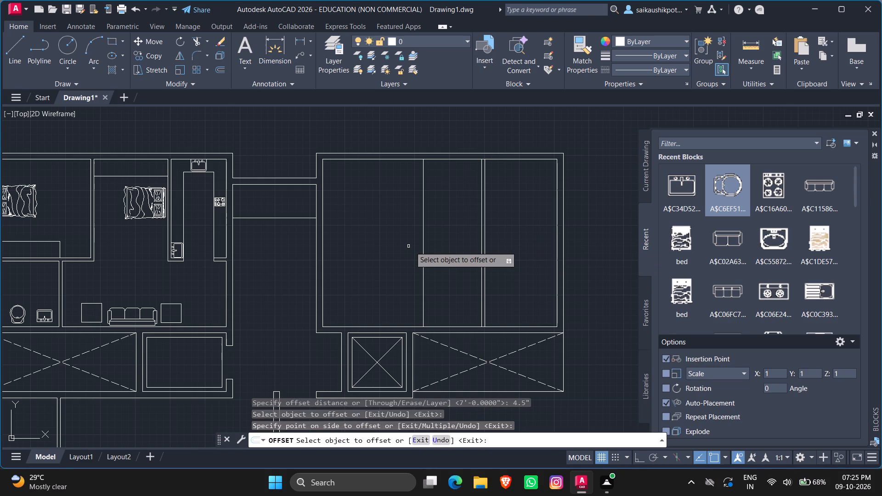
click(423, 254)
click(404, 253)
key(Escape)
key(Escape)
key(Escape)
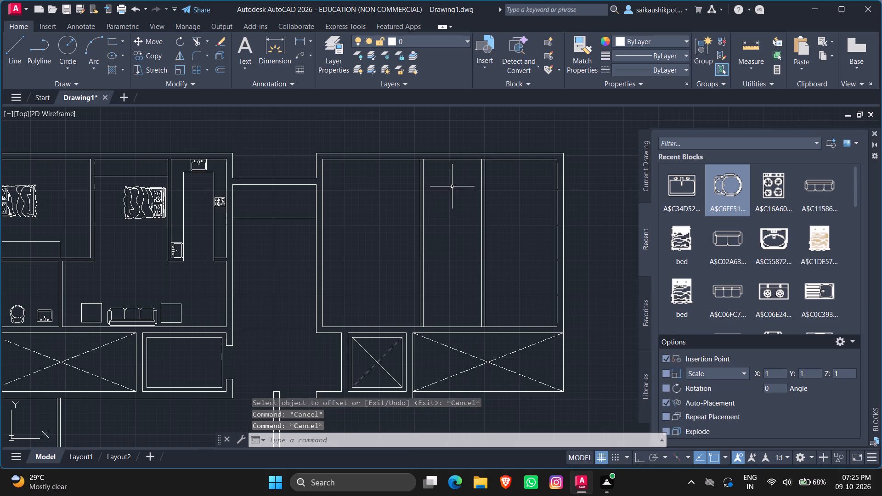
Trim the top wall's inner line between the faces of both vertical partitions in the upper-right unit.
text(TR)
key(Return)
key(Return)
scroll(437, 142, up, 2)
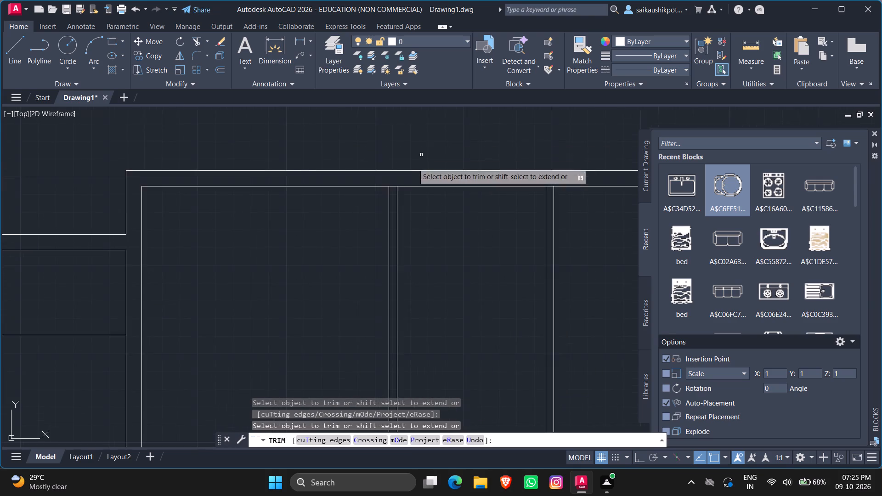
scroll(412, 164, up, 1)
click(379, 200)
scroll(386, 190, down, 2)
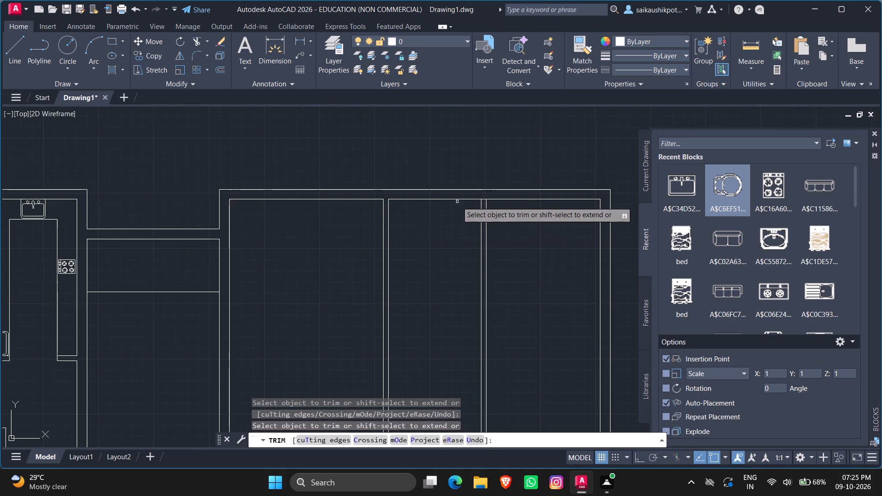
scroll(457, 202, up, 3)
scroll(543, 192, down, 1)
click(550, 192)
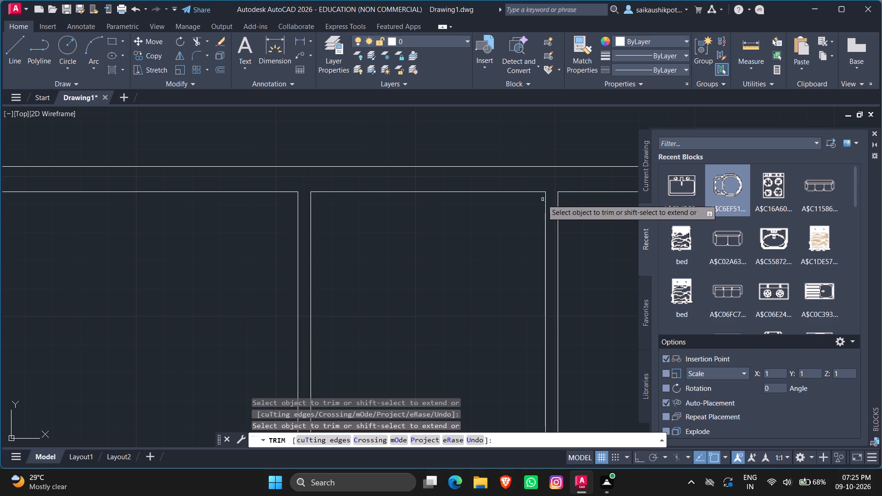
key(Escape)
scroll(523, 242, down, 3)
key(Escape)
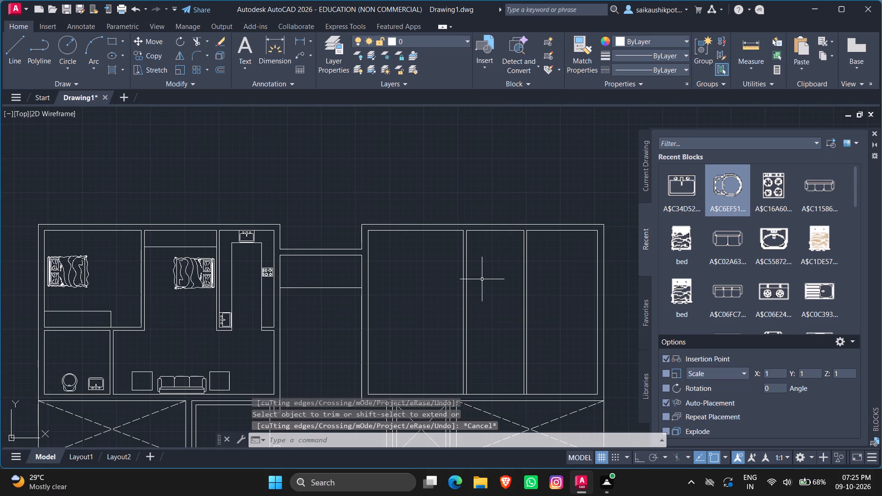
Offset the top wall's inner line between the two vertical partitions 9' downward.
key(Escape)
key(o)
key(Return)
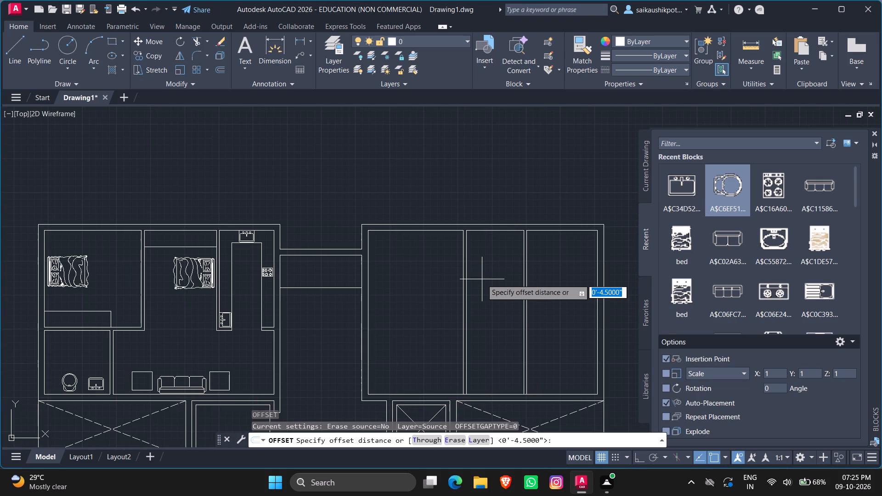
text(9')
key(Return)
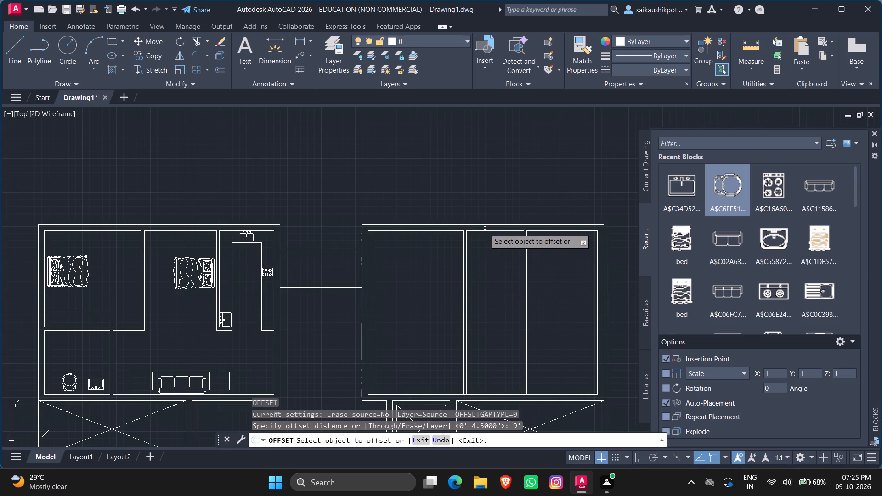
click(487, 230)
click(495, 299)
key(Escape)
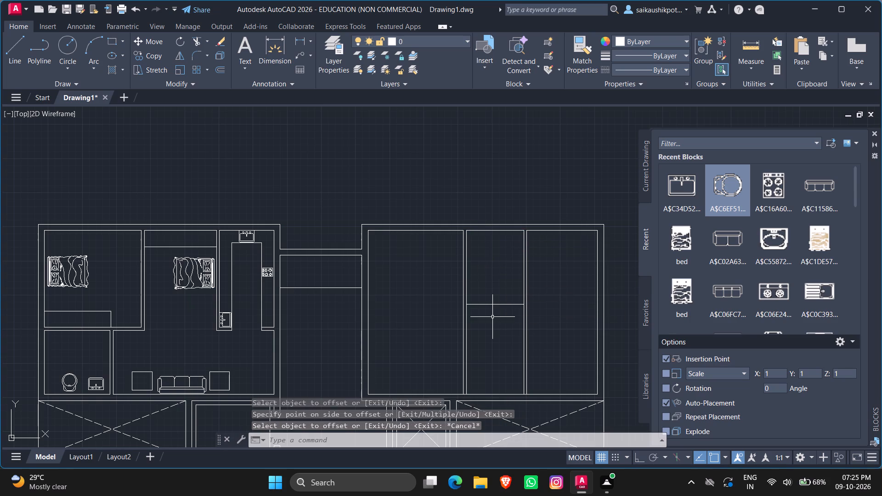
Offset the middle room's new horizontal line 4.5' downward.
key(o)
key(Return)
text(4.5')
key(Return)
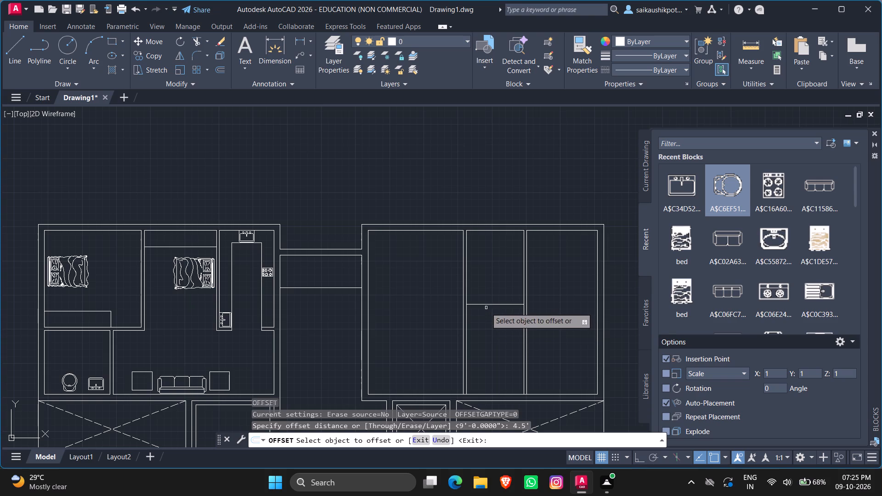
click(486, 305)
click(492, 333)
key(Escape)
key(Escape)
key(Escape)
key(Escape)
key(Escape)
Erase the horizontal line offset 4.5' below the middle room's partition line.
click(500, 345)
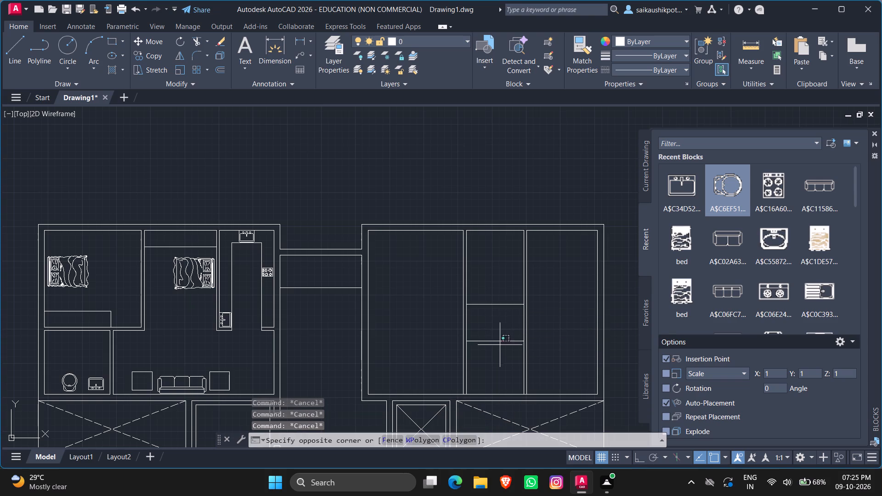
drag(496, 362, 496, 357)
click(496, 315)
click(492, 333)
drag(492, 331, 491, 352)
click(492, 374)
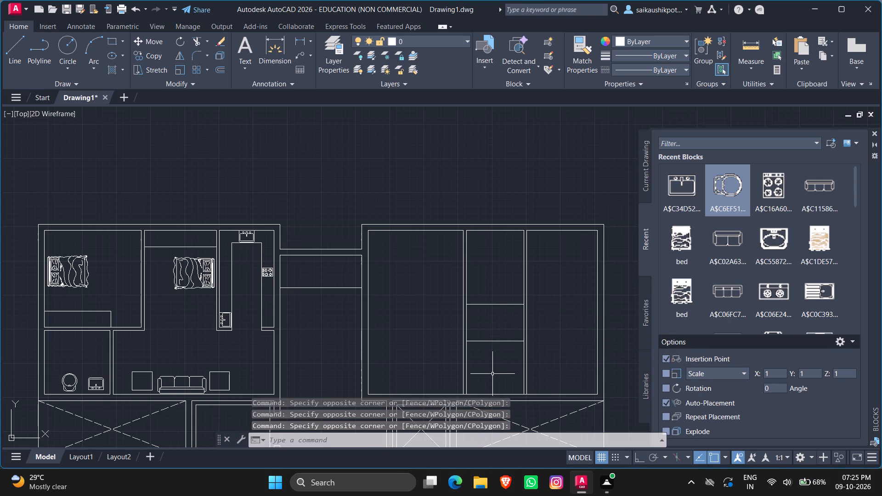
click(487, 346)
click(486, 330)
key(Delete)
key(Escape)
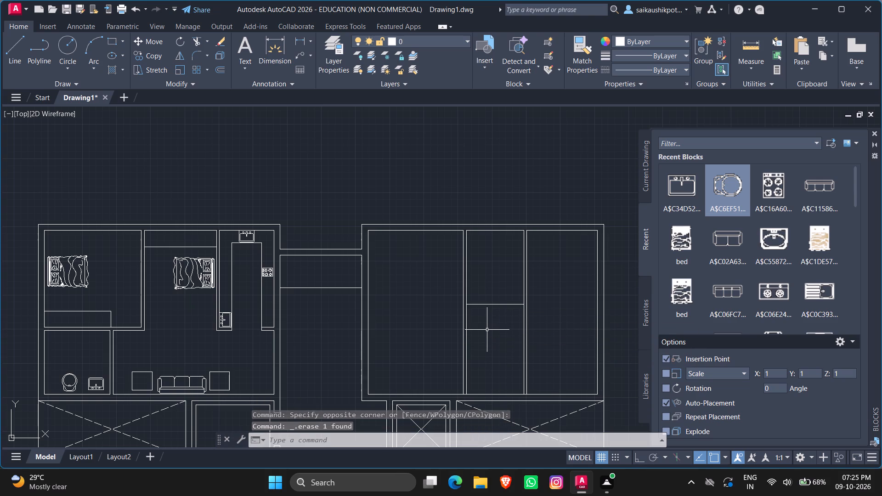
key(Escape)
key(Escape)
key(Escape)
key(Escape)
Offset the middle room's horizontal line 4.5" downward to form the partition thickness.
key(o)
key(Return)
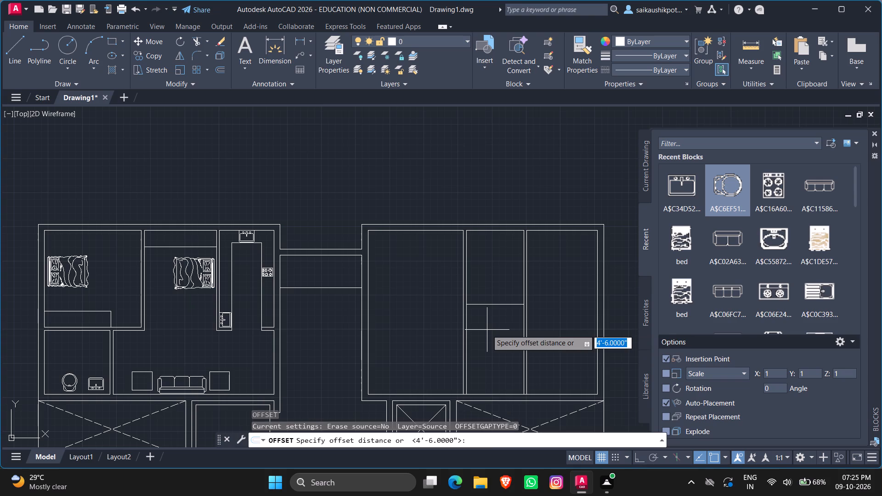
text(4.5)
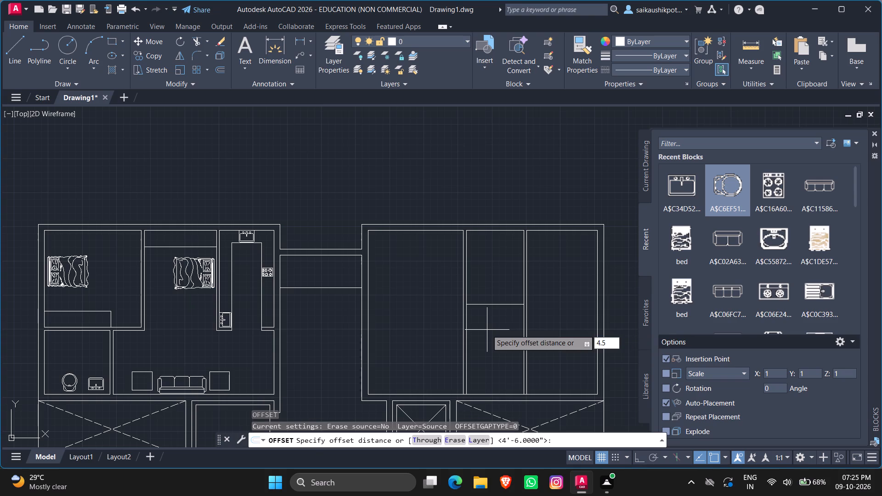
key(shift+quotedbl)
key(Return)
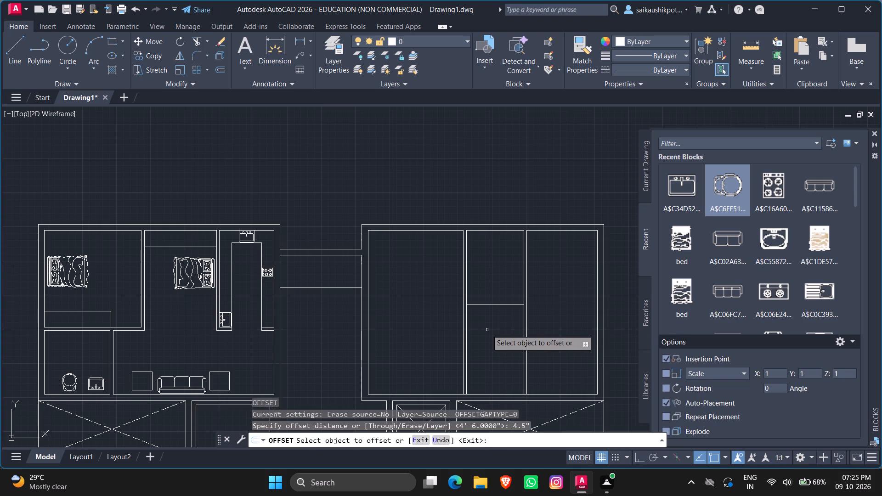
click(483, 303)
click(492, 341)
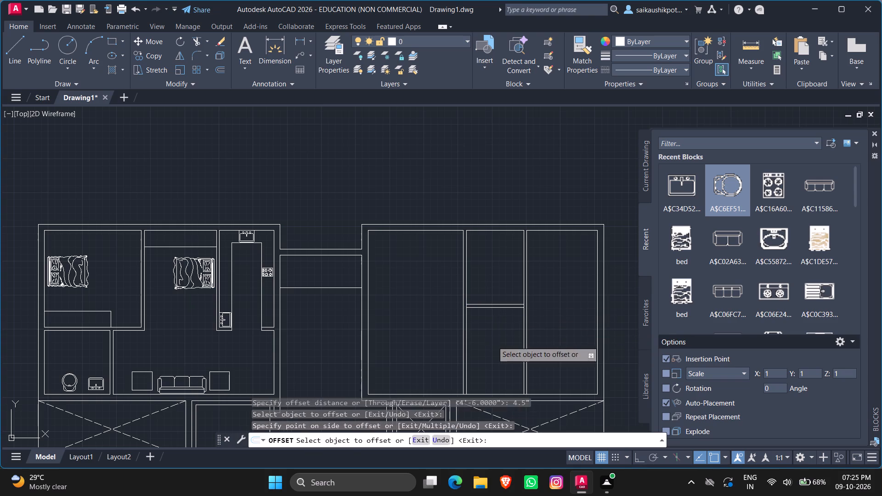
key(Escape)
key(Escape)
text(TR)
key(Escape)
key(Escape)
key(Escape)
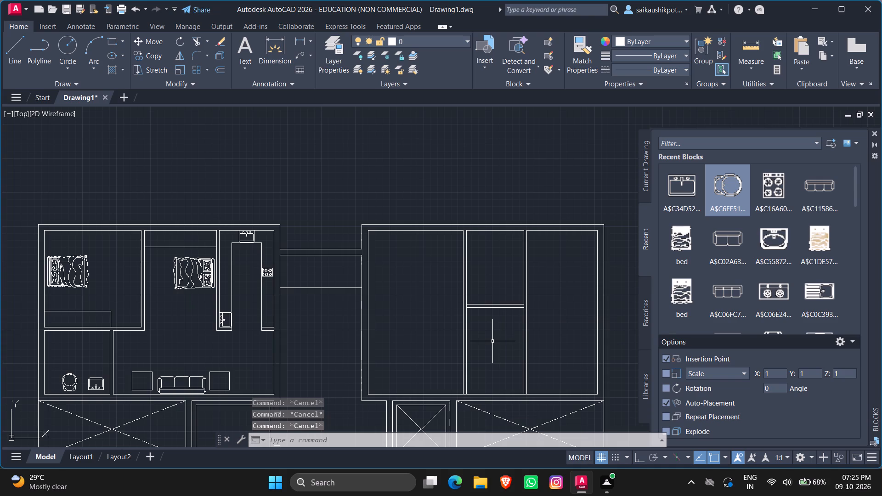
Stretch the right end of the horizontal partition's lower line to the far face of the right-hand vertical partition.
scroll(513, 349, up, 1)
scroll(534, 288, up, 3)
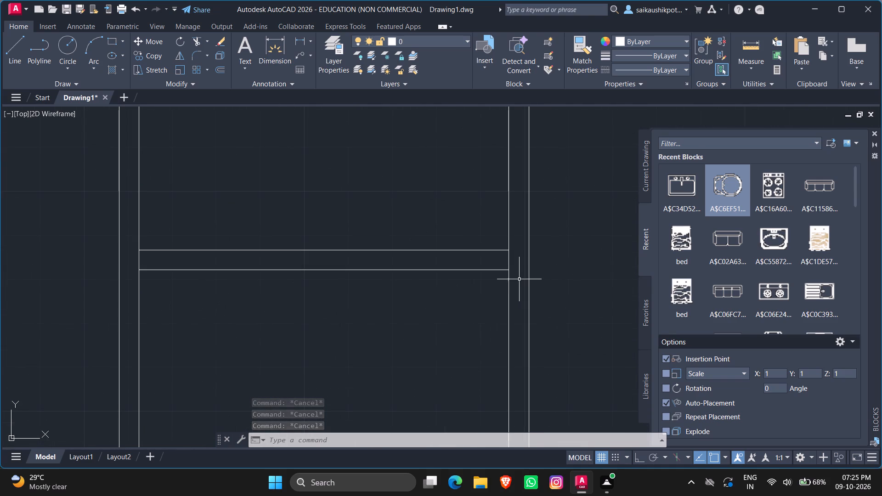
click(495, 269)
click(509, 271)
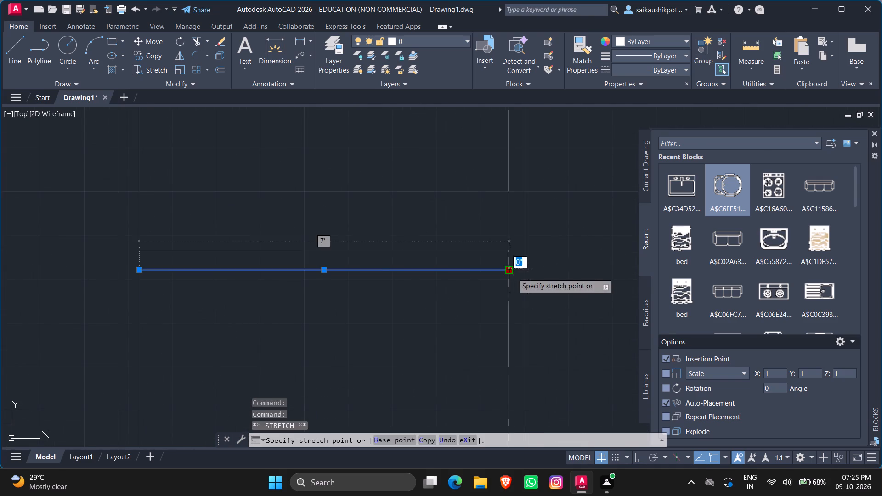
click(529, 274)
key(Escape)
Stretch the right end of the horizontal partition's upper line to the far face of the right-hand vertical partition.
click(486, 254)
click(488, 240)
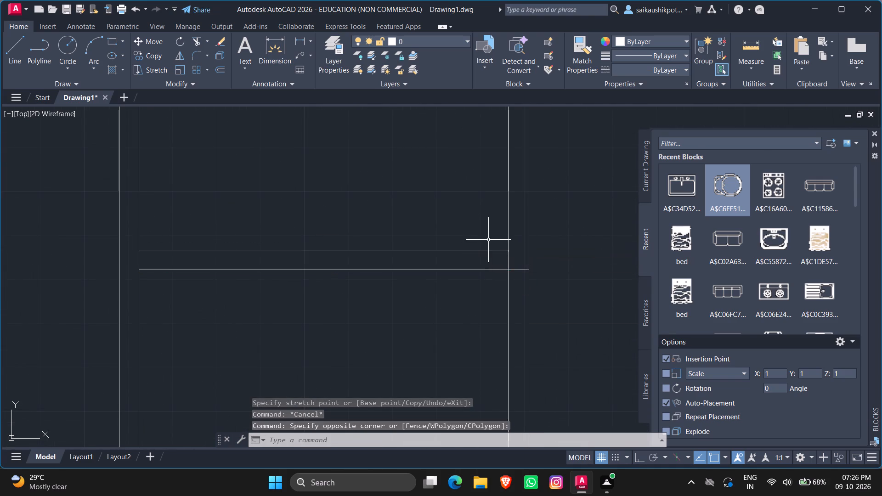
drag(493, 248, 490, 256)
click(482, 268)
click(511, 249)
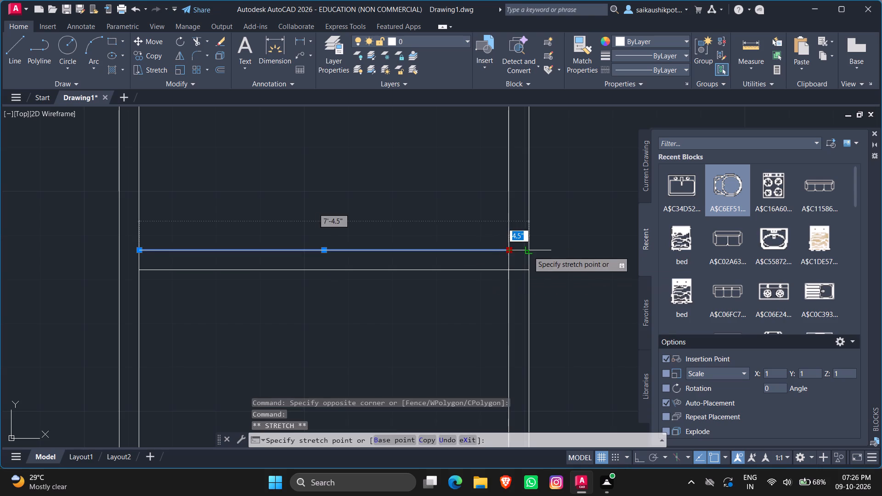
click(529, 252)
key(Escape)
Stretch the left ends of both horizontal partition lines to the far face of the left-hand vertical partition.
scroll(443, 292, down, 3)
scroll(416, 291, up, 2)
scroll(300, 285, up, 1)
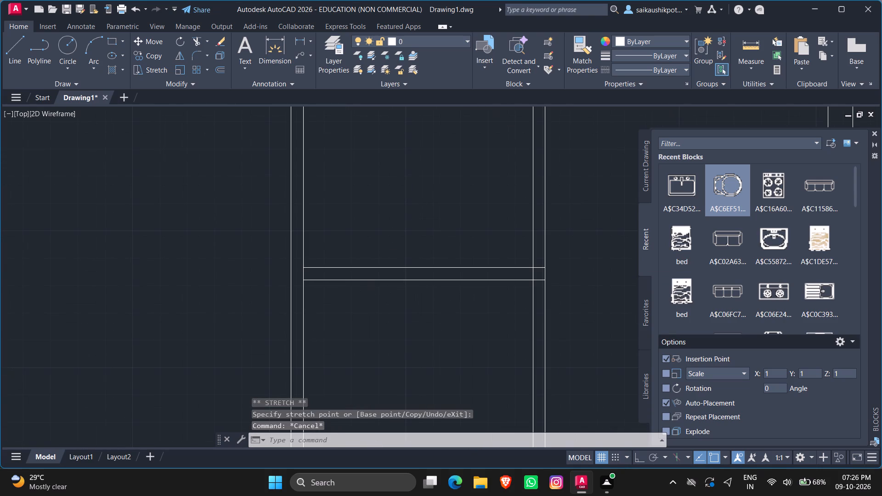
click(312, 275)
click(307, 277)
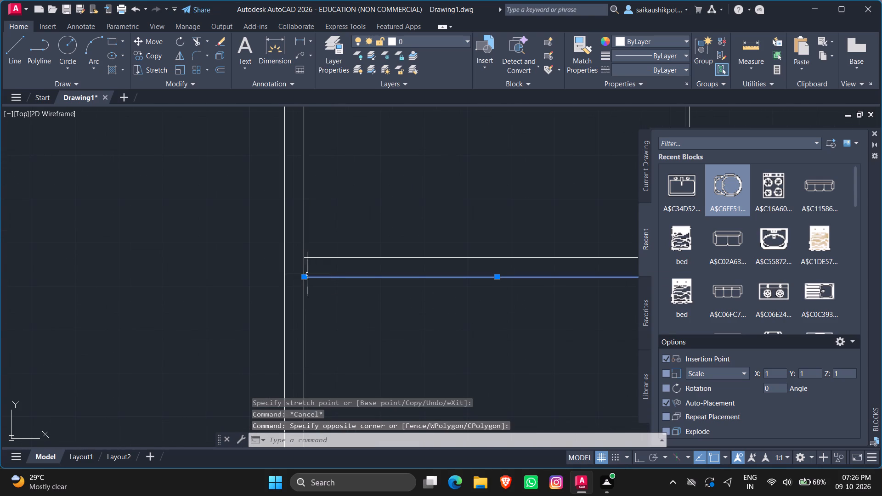
click(306, 275)
click(286, 275)
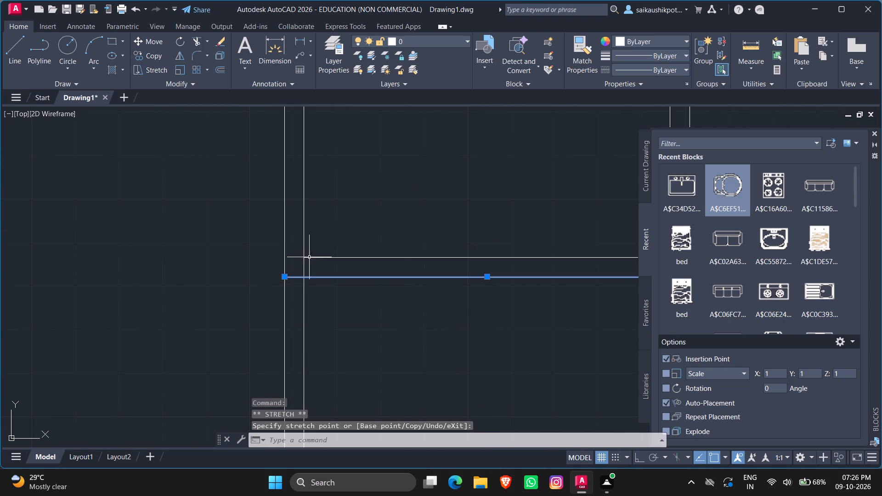
click(311, 256)
click(306, 257)
click(283, 260)
key(Escape)
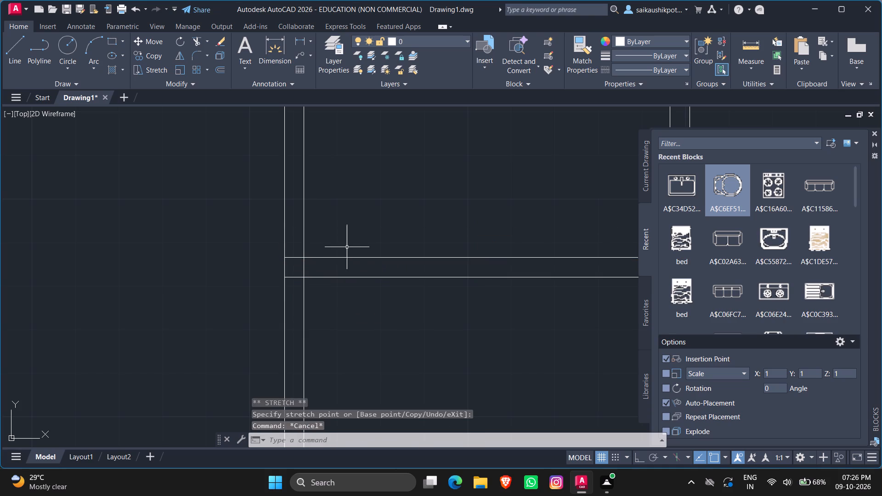
Trim off both vertical partitions' lines below the middle room's horizontal partition.
text(TR)
key(Return)
key(Return)
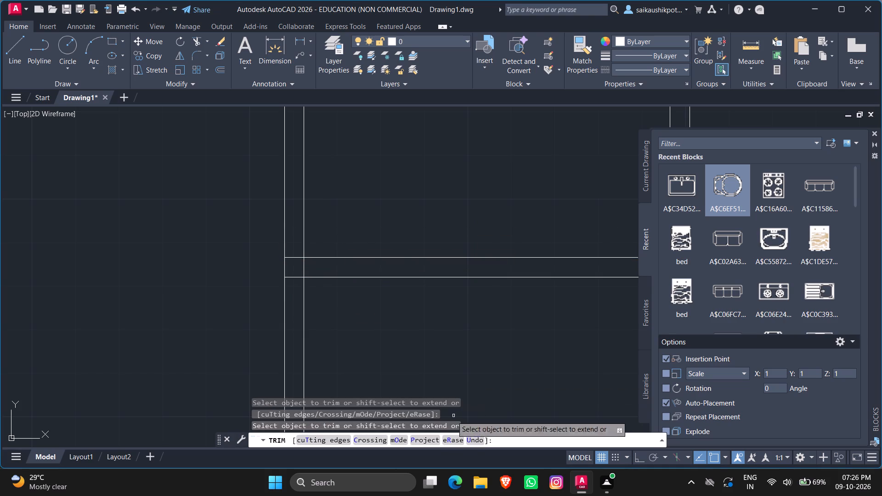
scroll(357, 294, down, 3)
drag(317, 311, 322, 312)
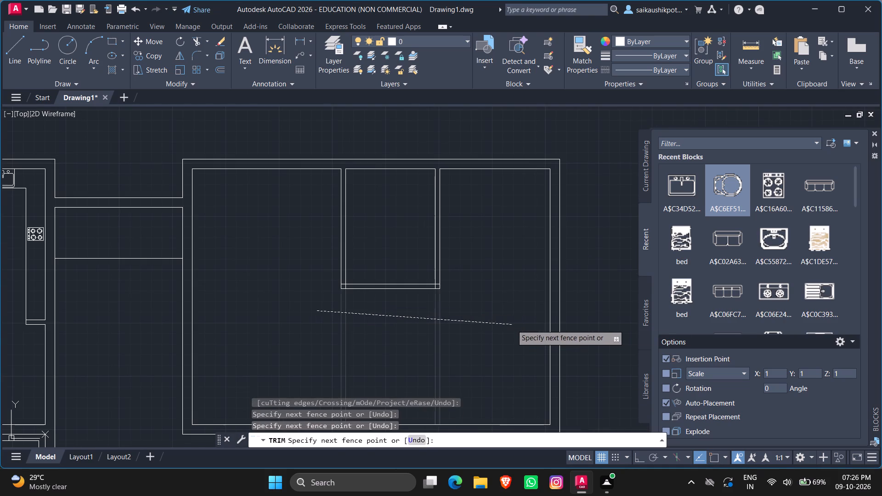
click(512, 325)
Trim the overlapping line ends inside the middle room's two lower partition corners.
scroll(430, 298, up, 5)
drag(442, 181, 419, 214)
scroll(435, 224, down, 4)
scroll(239, 255, up, 3)
drag(320, 214, 322, 233)
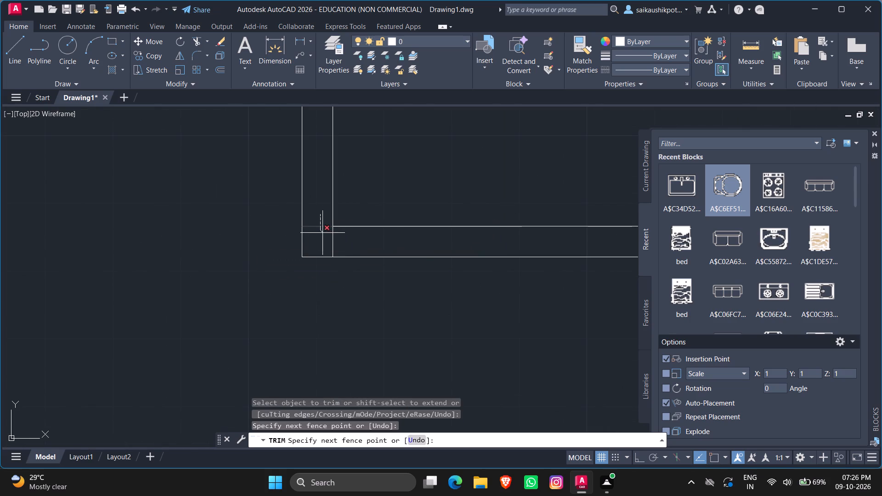
drag(322, 233, 341, 238)
key(Escape)
Offset the upper-right unit's bottom inner wall line 8' upward into the unit.
scroll(341, 296, down, 6)
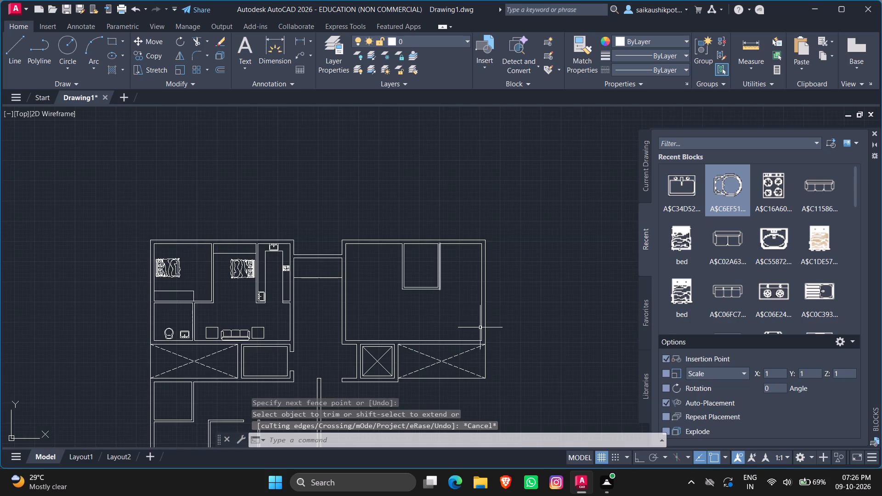
scroll(482, 331, up, 1)
key(Escape)
key(Escape)
key(Escape)
key(o)
key(Return)
text(8')
key(Return)
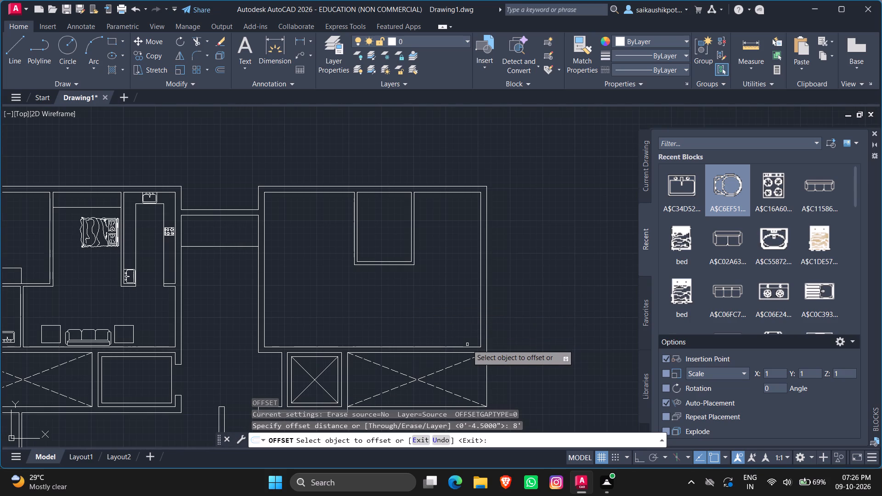
click(469, 346)
click(464, 316)
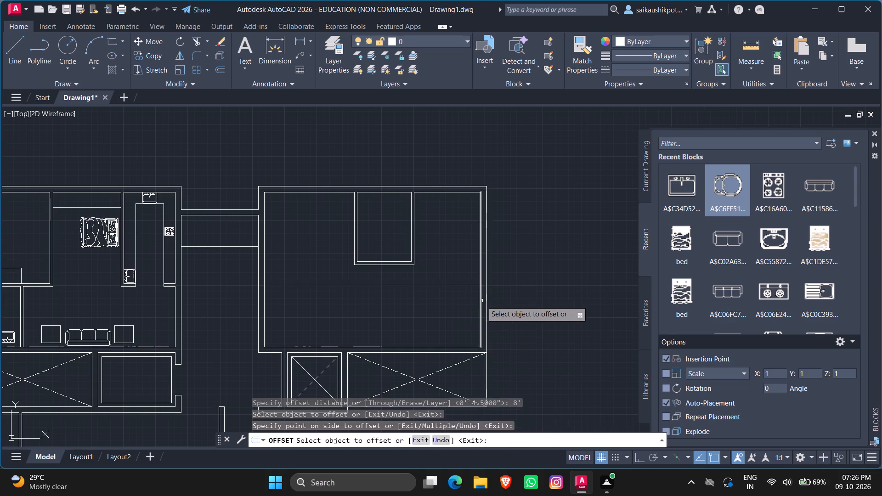
Offset the unit's right inner wall line 8' to the left, into the unit.
click(481, 301)
click(424, 309)
key(Escape)
key(Escape)
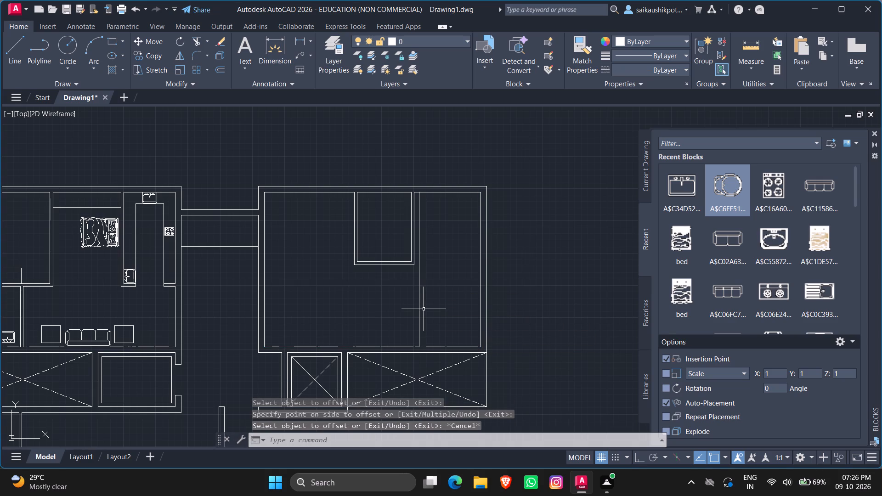
Erase both lines of the middle room's right-hand partition, just left of the new vertical line.
scroll(413, 216, up, 2)
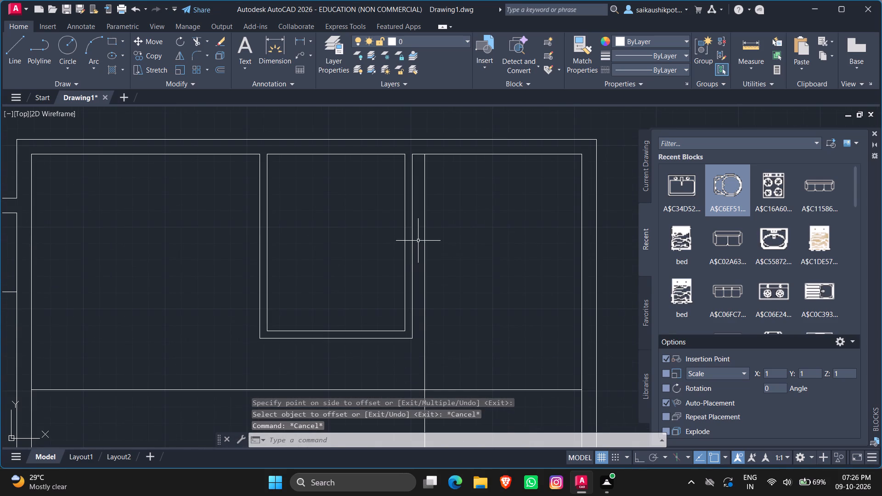
drag(421, 243, 416, 243)
click(391, 238)
key(Delete)
key(Escape)
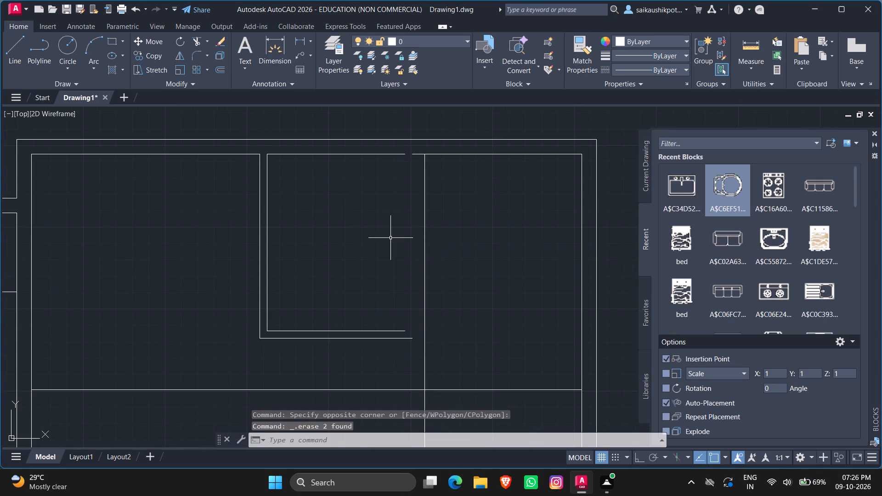
key(Escape)
Stretch the right ends of the middle room's two lower partition lines to the new vertical line.
scroll(404, 346, up, 1)
click(392, 345)
click(367, 265)
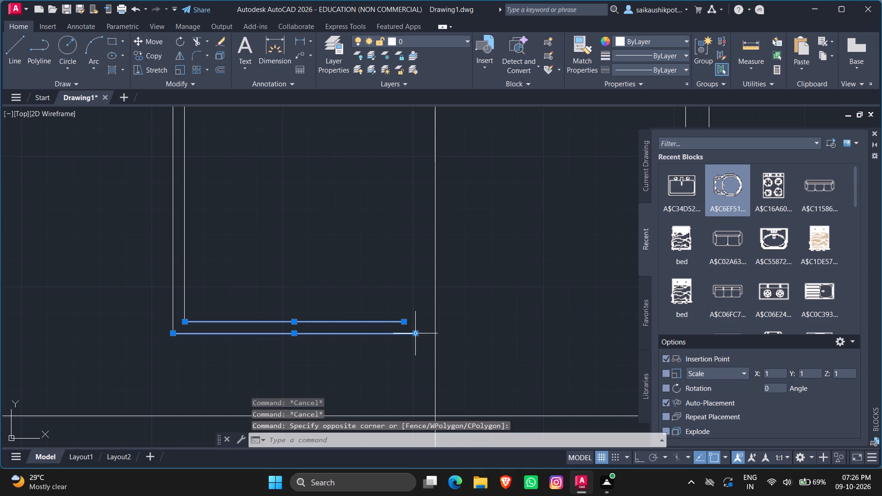
click(417, 333)
click(435, 333)
click(405, 321)
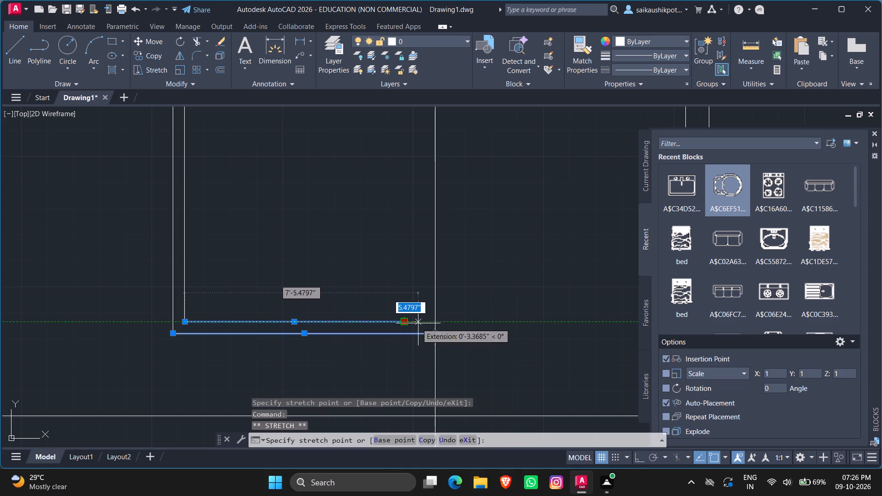
click(432, 323)
key(Escape)
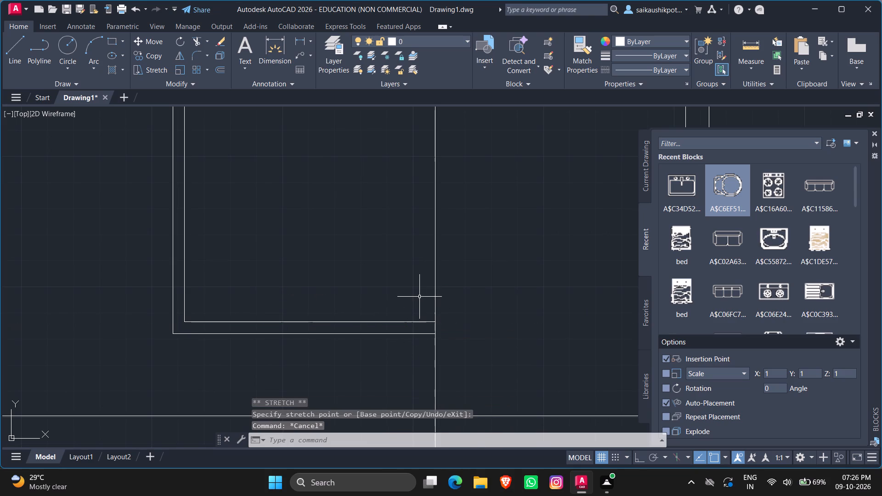
Join the two top inner wall segments across the gap left by the erased partition.
scroll(438, 313, down, 2)
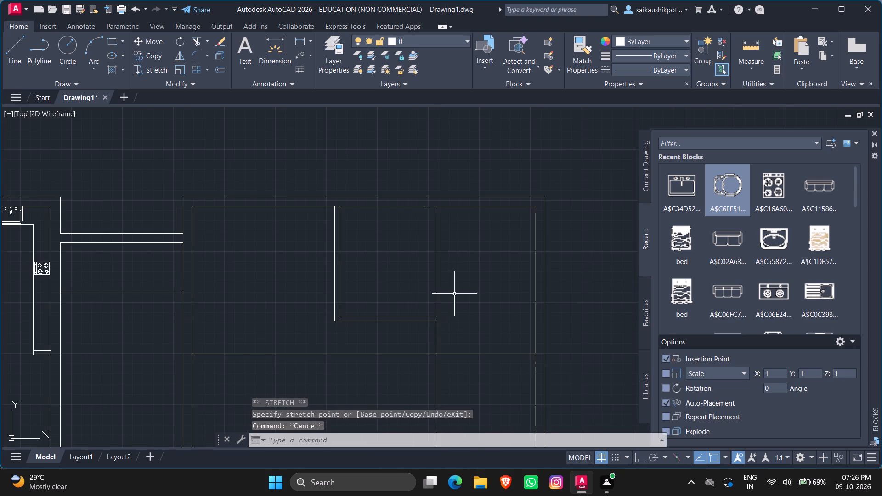
key(Escape)
key(Escape)
scroll(427, 230, up, 1)
scroll(430, 179, up, 1)
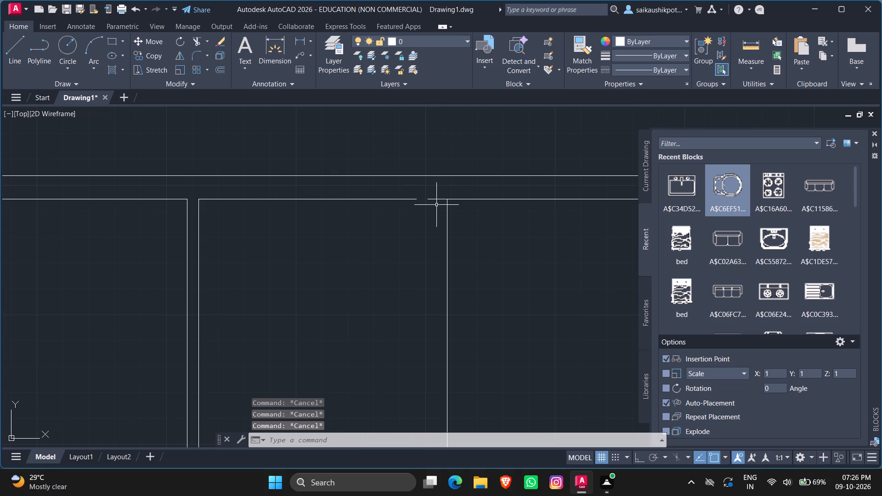
click(436, 197)
click(406, 199)
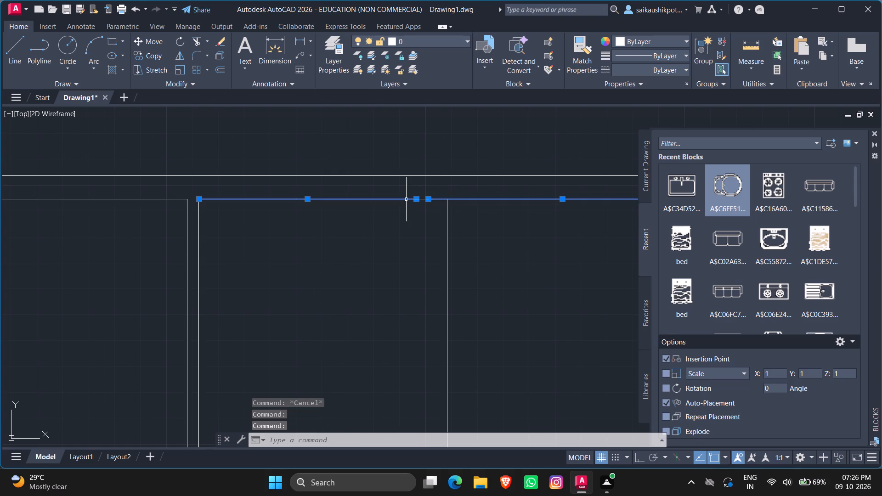
text(JOIN)
key(Return)
key(Escape)
key(Escape)
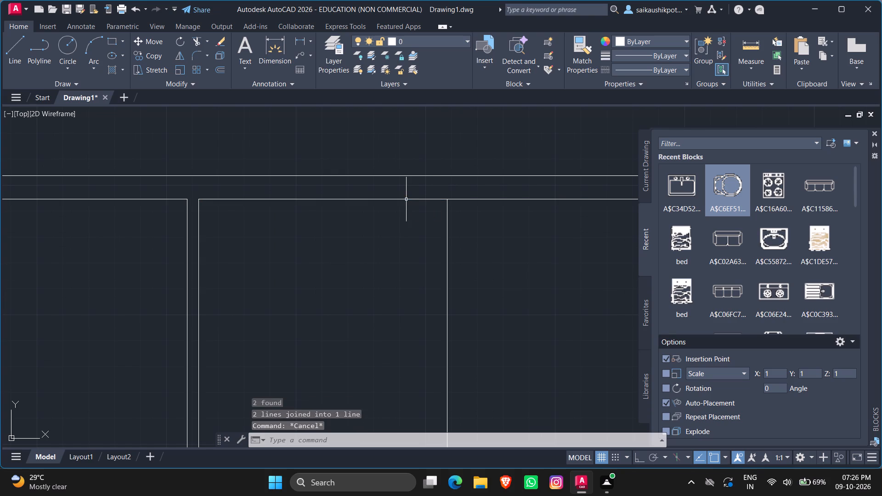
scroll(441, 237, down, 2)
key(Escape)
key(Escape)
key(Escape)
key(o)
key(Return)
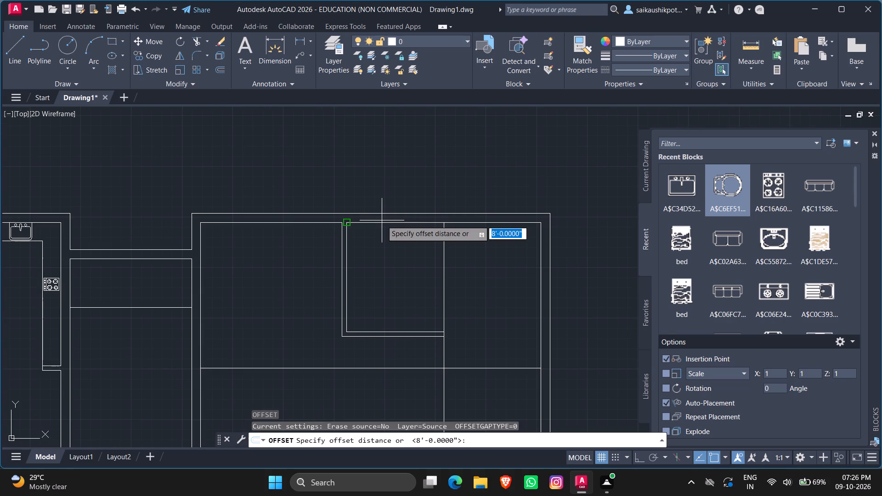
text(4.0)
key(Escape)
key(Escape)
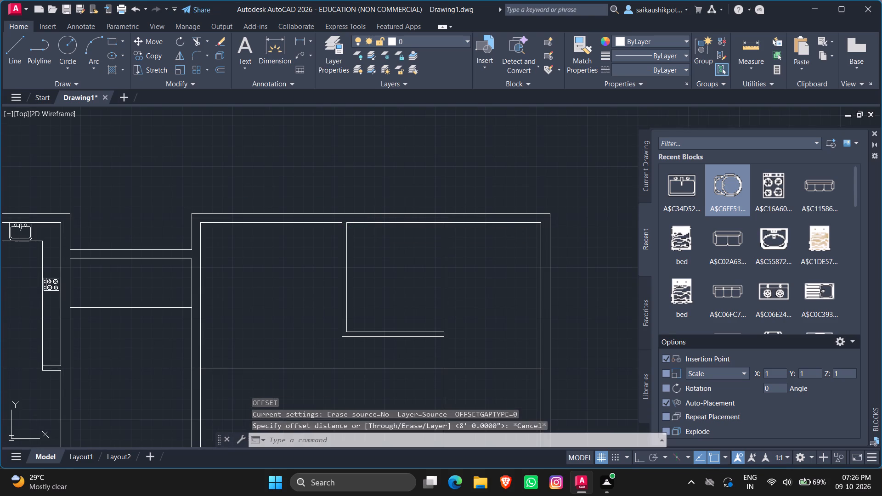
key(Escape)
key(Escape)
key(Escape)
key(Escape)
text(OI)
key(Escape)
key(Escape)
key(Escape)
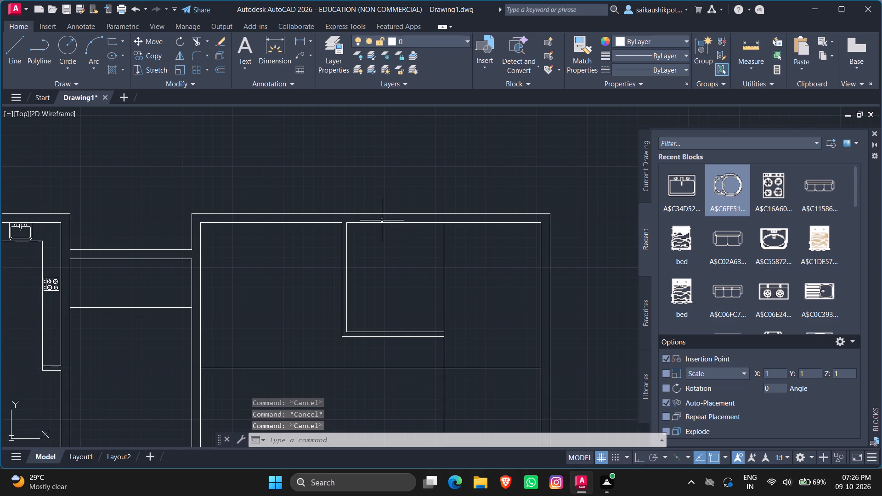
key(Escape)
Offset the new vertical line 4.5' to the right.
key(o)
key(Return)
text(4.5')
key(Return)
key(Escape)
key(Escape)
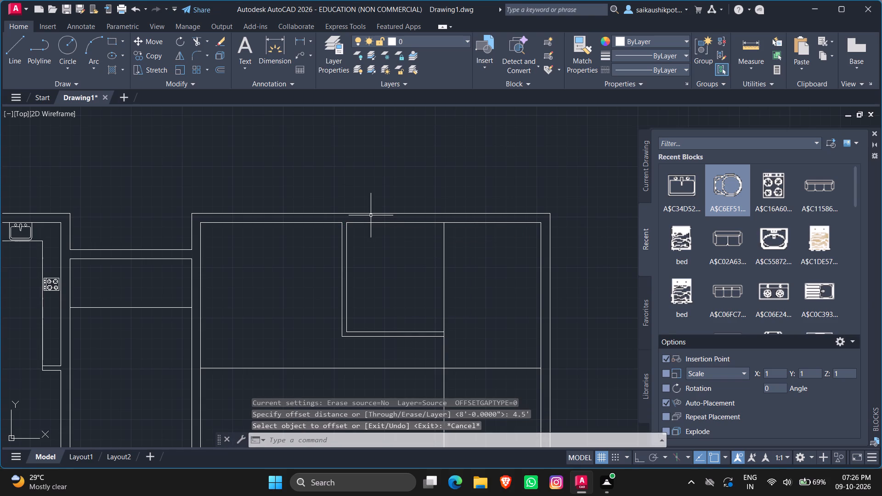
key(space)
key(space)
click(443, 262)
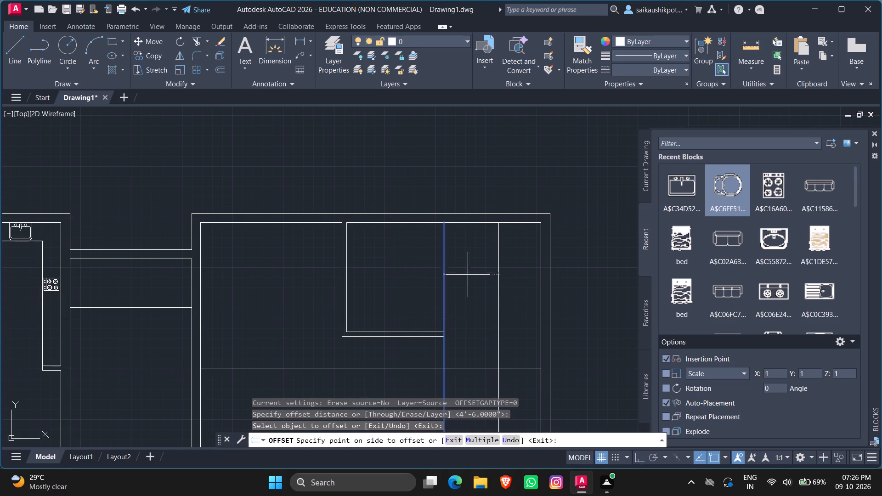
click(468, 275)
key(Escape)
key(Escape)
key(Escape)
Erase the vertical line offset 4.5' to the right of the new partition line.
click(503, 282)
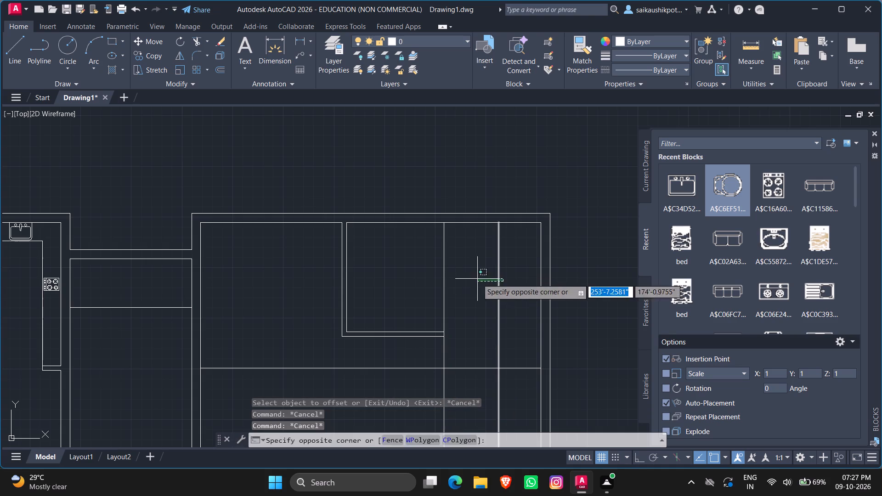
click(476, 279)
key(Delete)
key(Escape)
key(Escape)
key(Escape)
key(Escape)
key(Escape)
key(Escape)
Offset the new vertical line 4.5" to the right to form the partition thickness.
key(o)
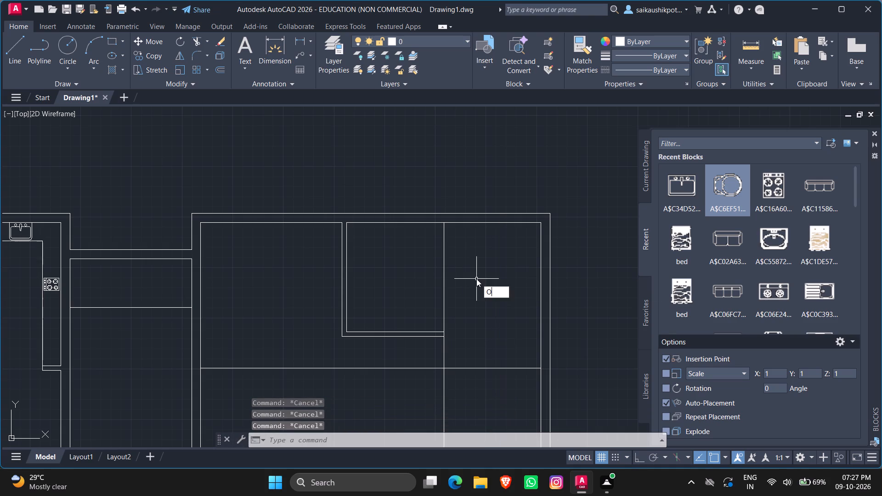
key(Return)
text(4.5")
key(Return)
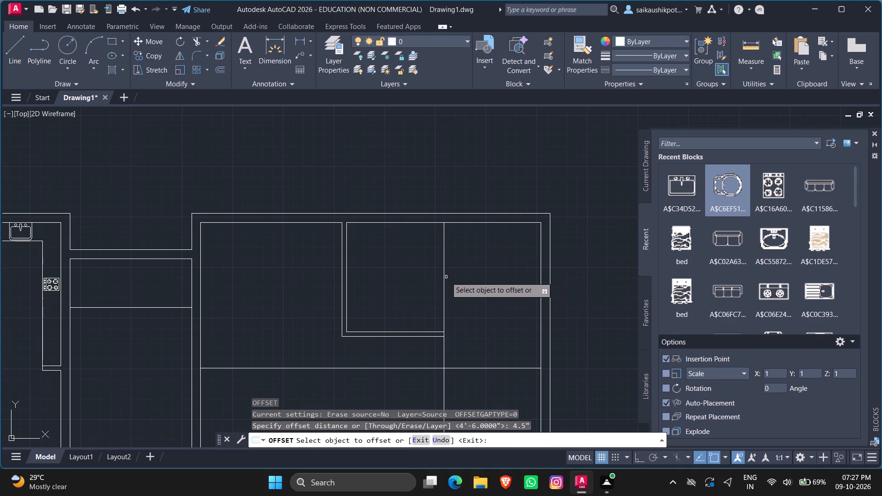
click(445, 276)
click(482, 292)
key(Escape)
key(Escape)
Offset the long horizontal line below the middle room 4.5" upward to form the partition thickness.
scroll(461, 399, up, 1)
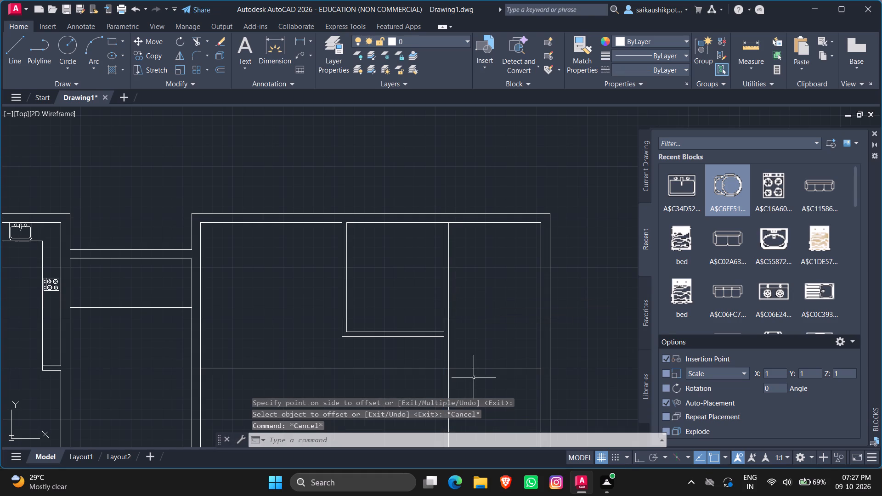
scroll(494, 315, down, 1)
scroll(486, 368, up, 2)
key(Escape)
key(Escape)
key(Escape)
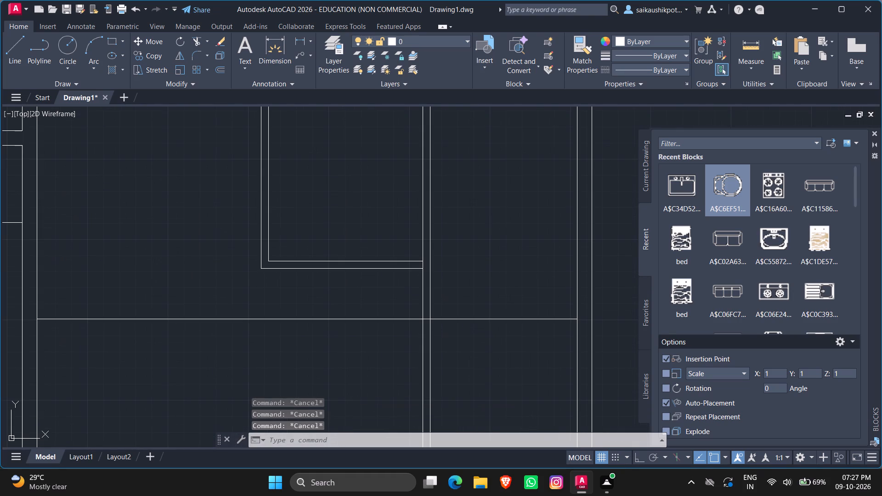
key(o)
key(Return)
text(4.5")
key(Return)
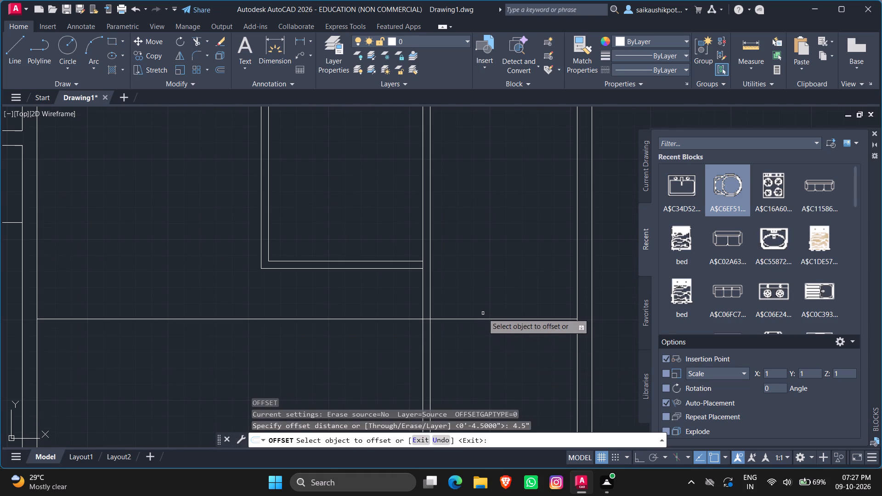
click(492, 319)
click(495, 302)
key(Escape)
key(Escape)
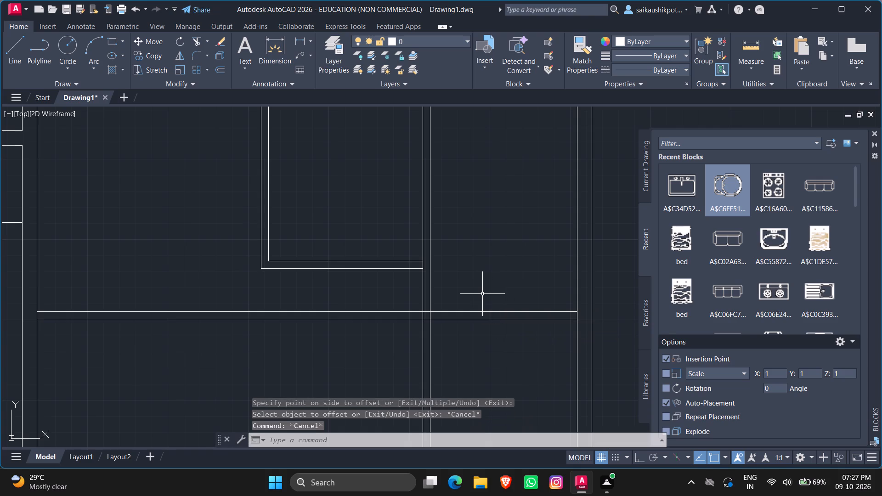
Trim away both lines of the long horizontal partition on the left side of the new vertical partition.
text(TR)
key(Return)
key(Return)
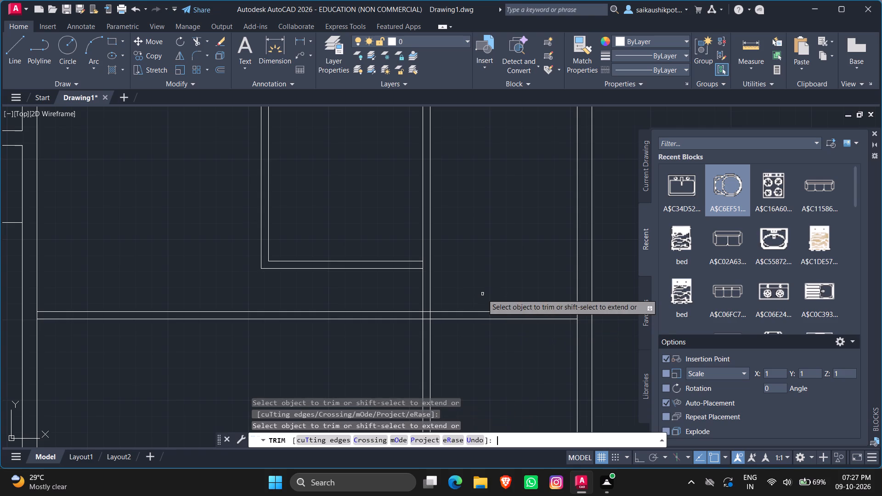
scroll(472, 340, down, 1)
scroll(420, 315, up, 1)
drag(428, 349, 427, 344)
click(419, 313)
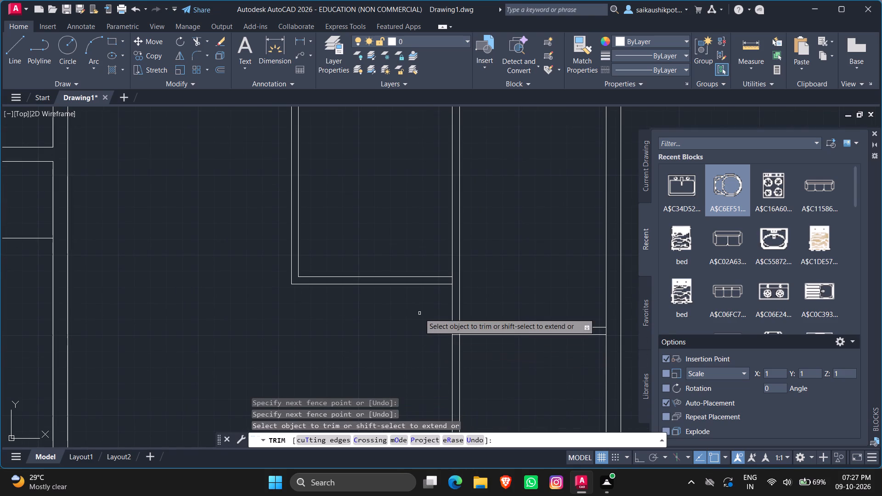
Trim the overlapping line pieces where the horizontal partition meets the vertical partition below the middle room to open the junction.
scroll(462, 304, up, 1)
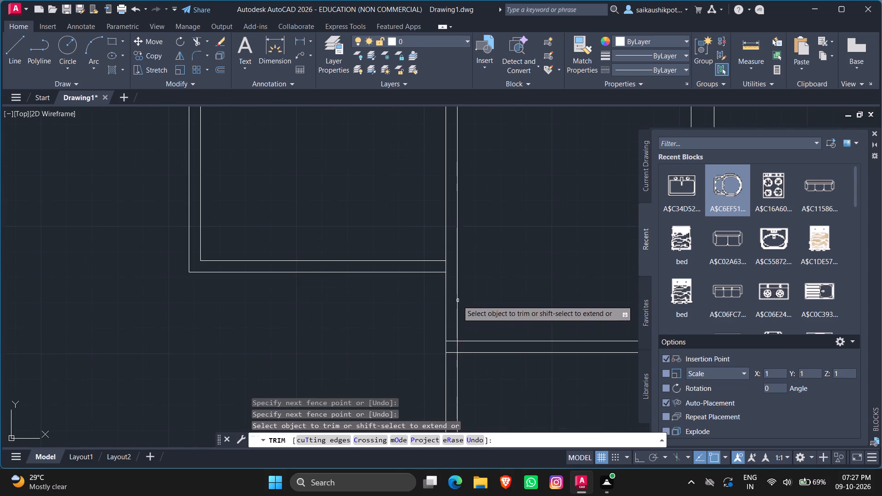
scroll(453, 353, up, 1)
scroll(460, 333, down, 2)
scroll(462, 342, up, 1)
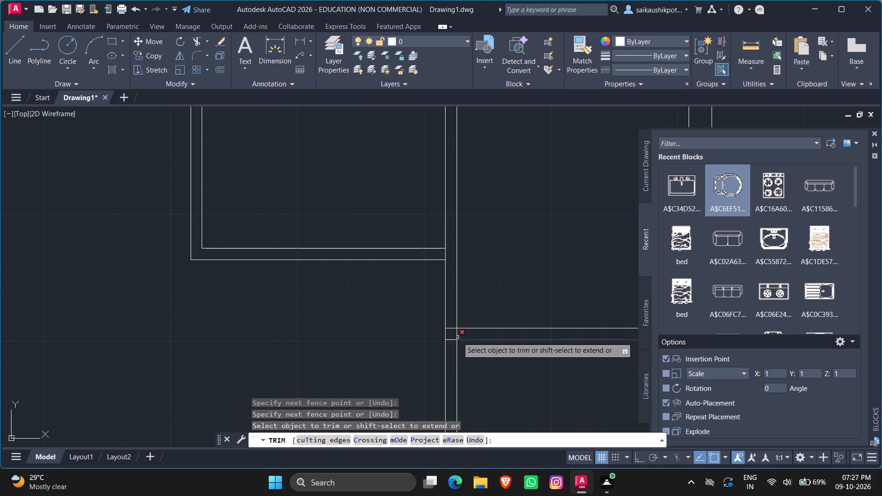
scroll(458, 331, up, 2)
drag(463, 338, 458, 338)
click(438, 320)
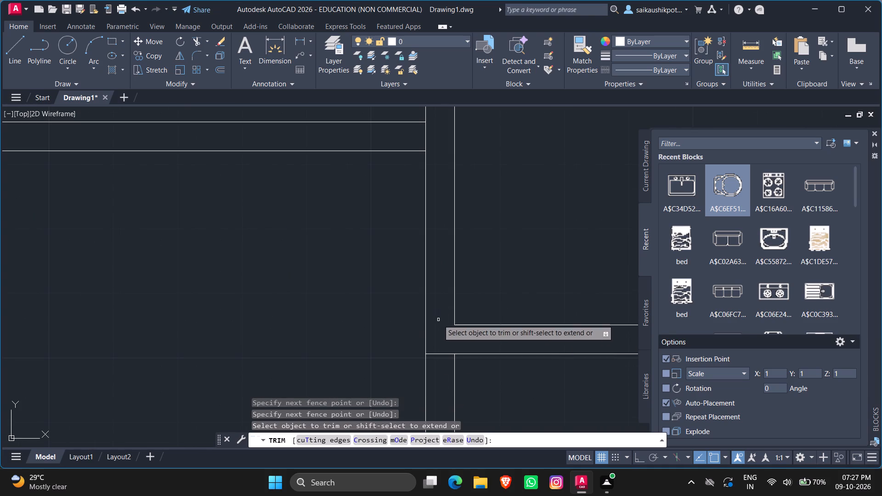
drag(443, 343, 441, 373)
Trim the overlapping line pieces where the vertical partition meets the middle room's lower wall and the unit's upper outer wall.
scroll(469, 303, down, 2)
scroll(449, 243, up, 1)
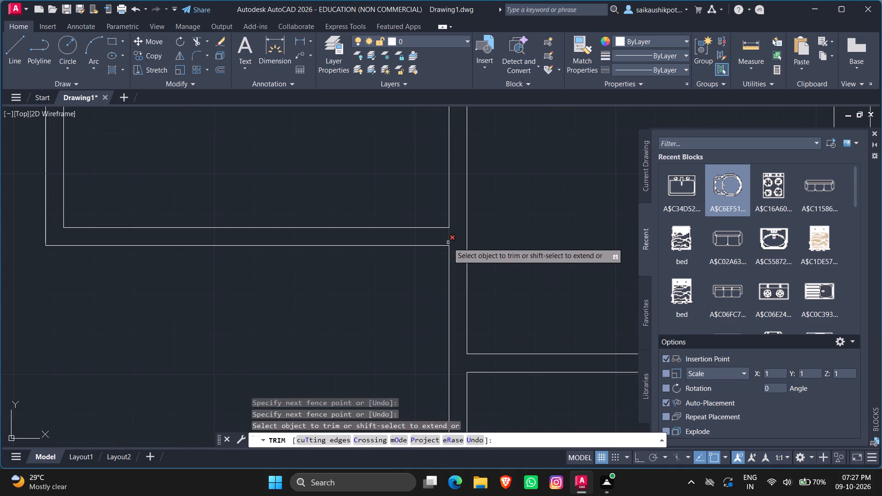
click(447, 242)
scroll(482, 343, down, 2)
scroll(470, 198, up, 1)
scroll(478, 215, down, 2)
scroll(486, 165, up, 3)
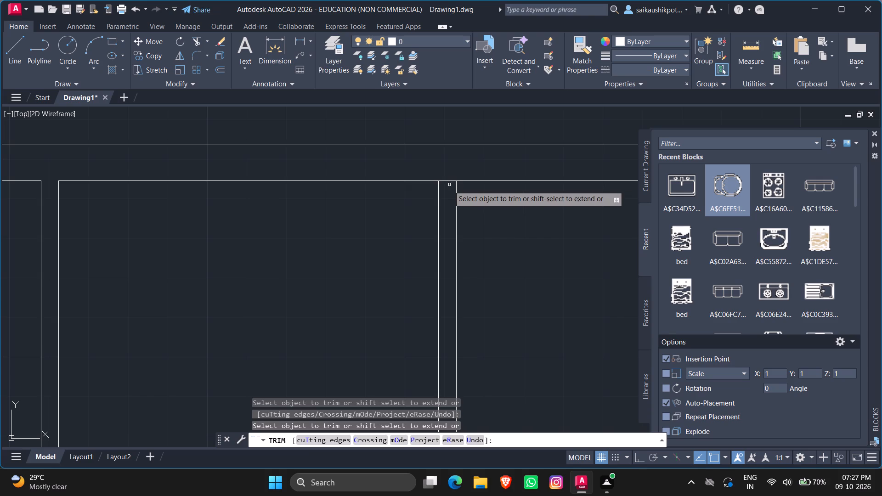
click(445, 184)
click(449, 175)
key(Escape)
Erase both lines of the horizontal partition between the vertical partition and the right outer wall.
scroll(450, 175, down, 3)
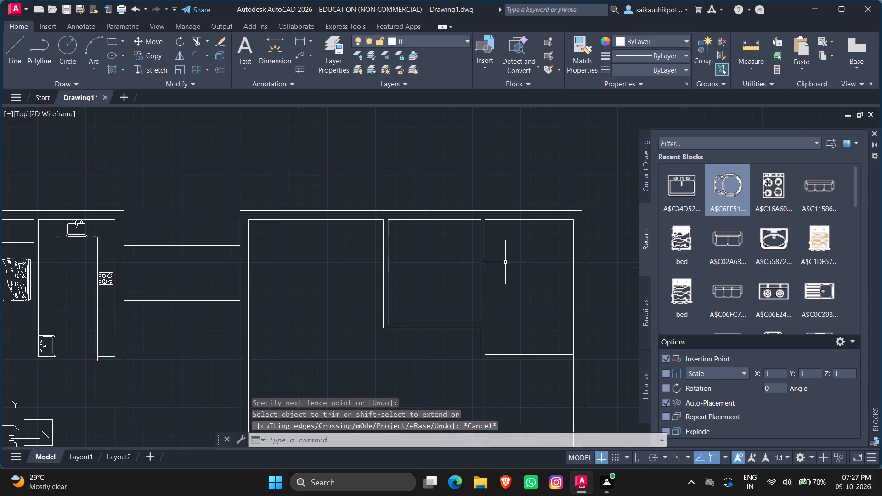
scroll(499, 366, down, 1)
scroll(490, 323, down, 2)
scroll(497, 364, up, 2)
scroll(475, 259, up, 3)
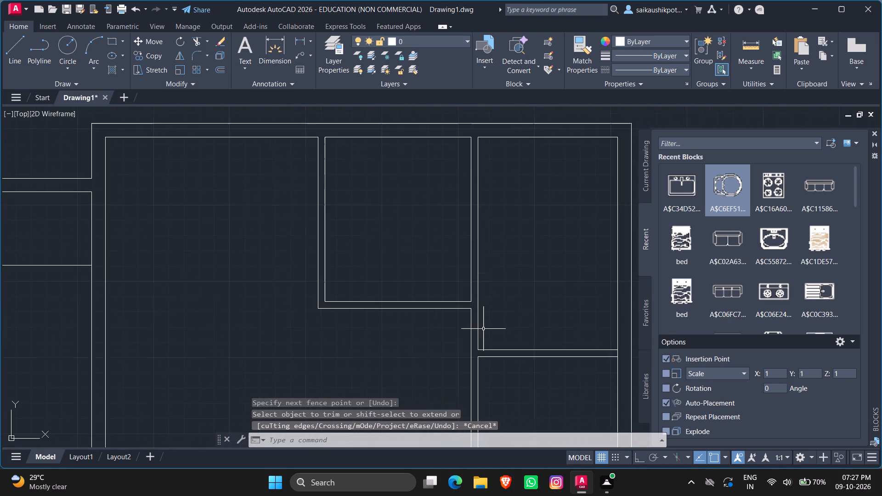
scroll(486, 338, down, 1)
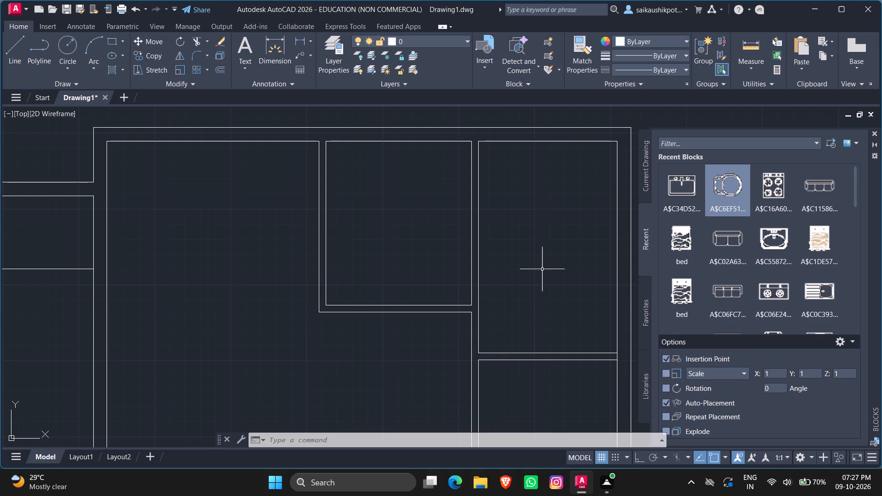
scroll(521, 202, down, 1)
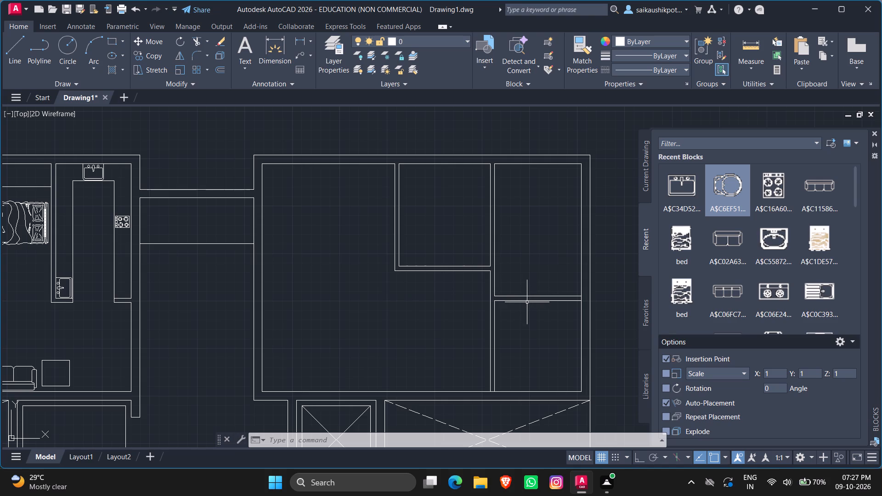
click(526, 289)
click(537, 333)
click(538, 323)
click(526, 283)
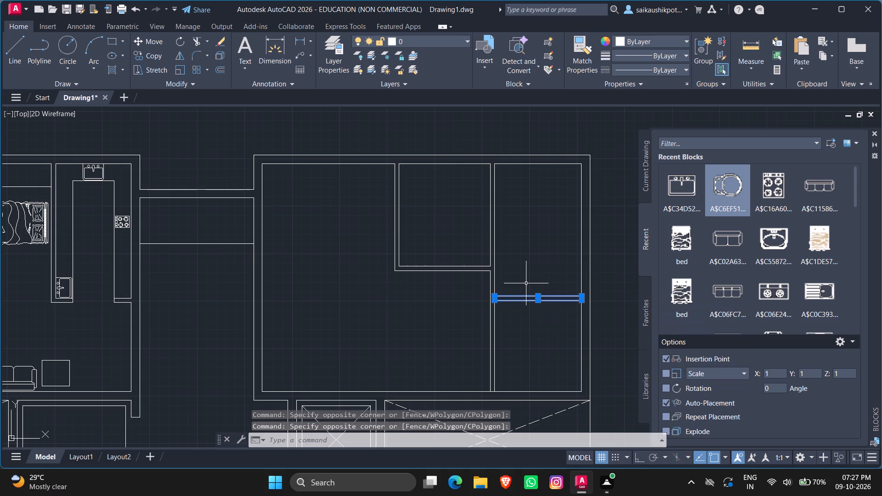
key(Delete)
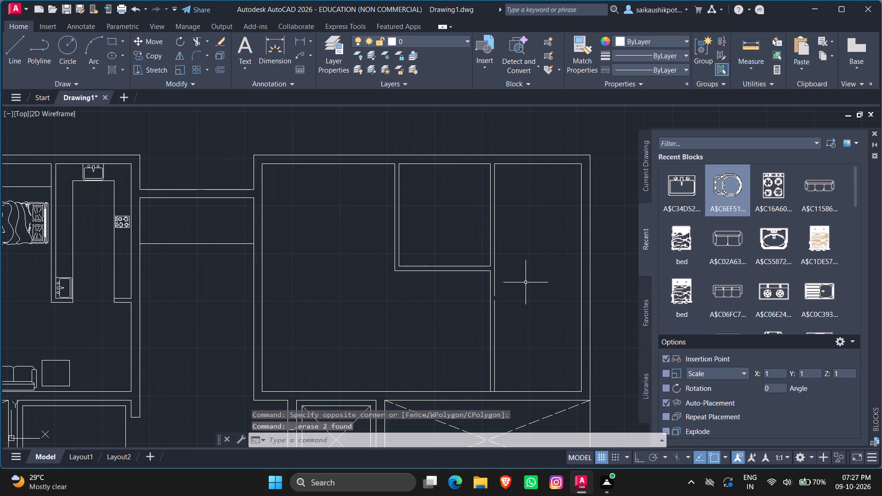
Join the two segments of the vertical partition's right-hand line into one line across the gap.
scroll(501, 299, up, 1)
click(489, 287)
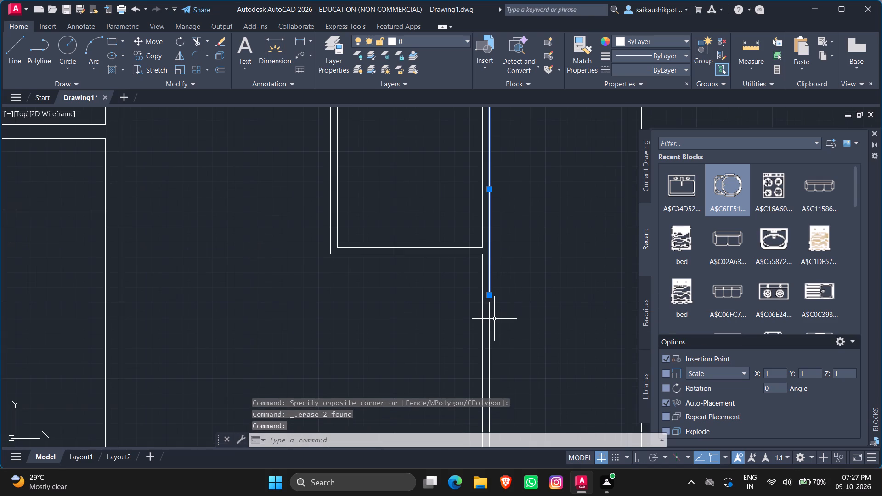
click(488, 317)
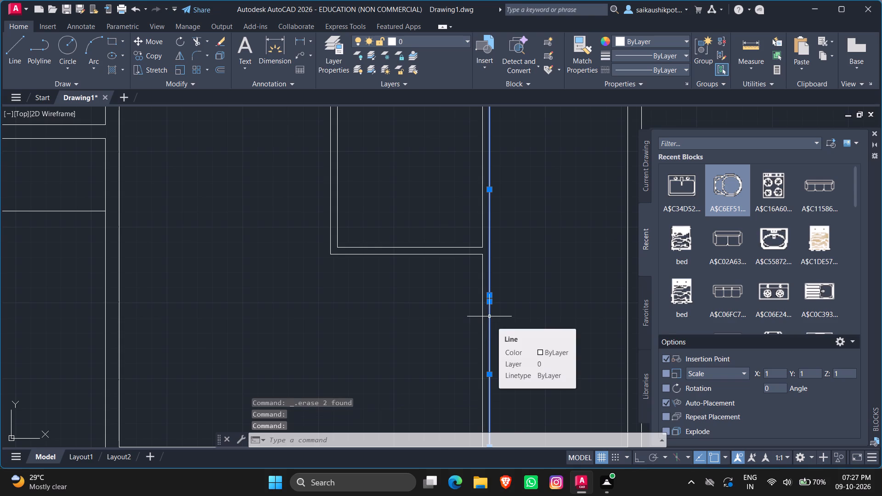
text(JOIN)
key(Return)
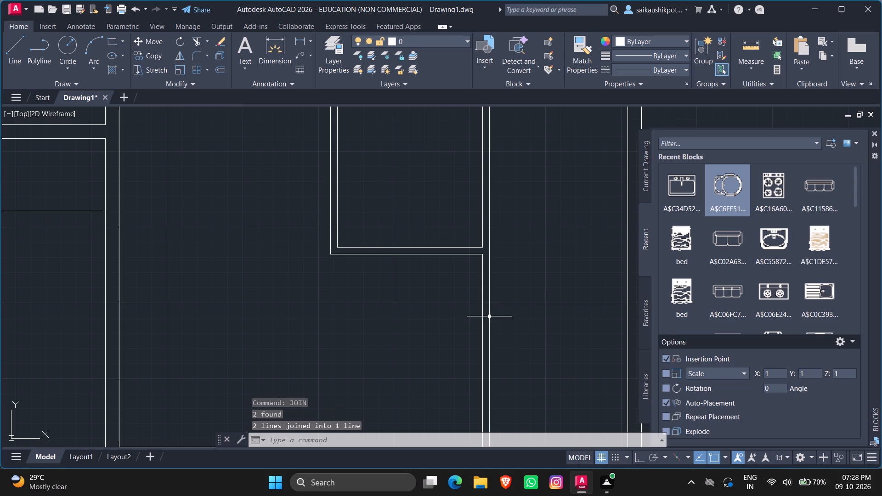
Stretch the lower line of the middle room's bottom wall horizontally to the right outer wall's inner face, with Ortho on.
scroll(489, 316, down, 2)
scroll(485, 269, up, 2)
click(470, 332)
click(465, 308)
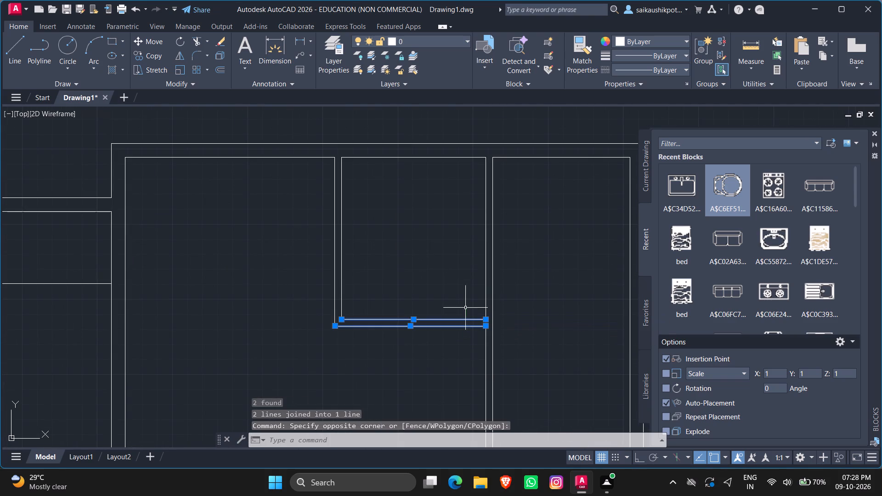
scroll(483, 327, up, 3)
click(491, 324)
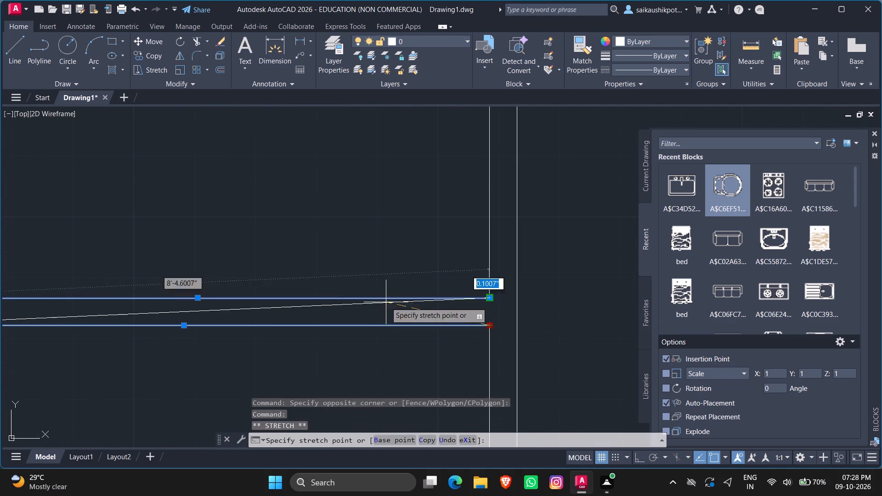
scroll(386, 302, down, 4)
scroll(490, 327, up, 3)
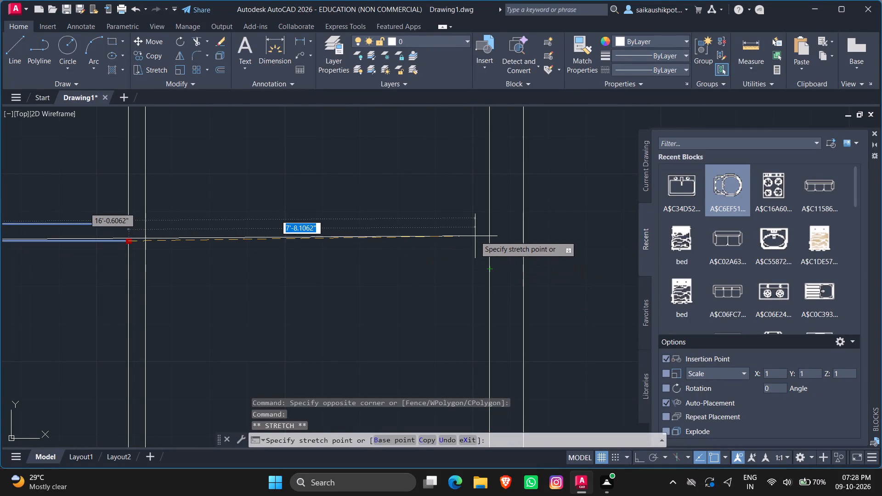
key(F8)
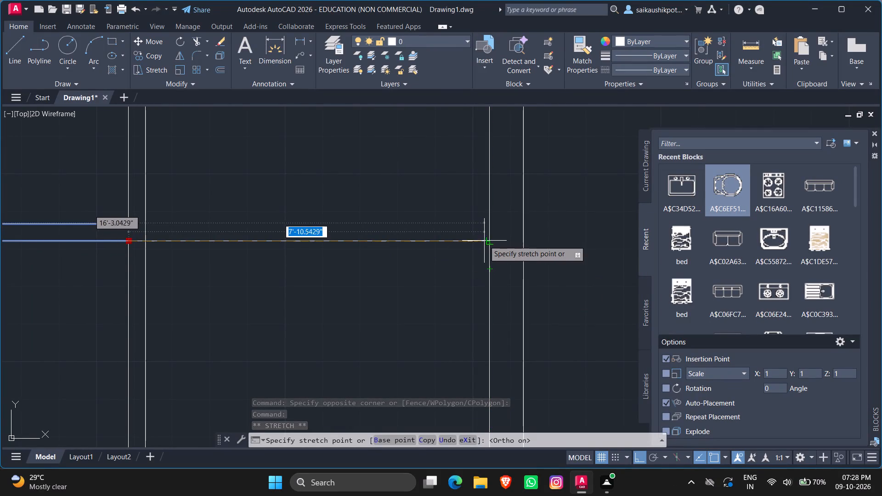
click(488, 243)
key(Escape)
key(Escape)
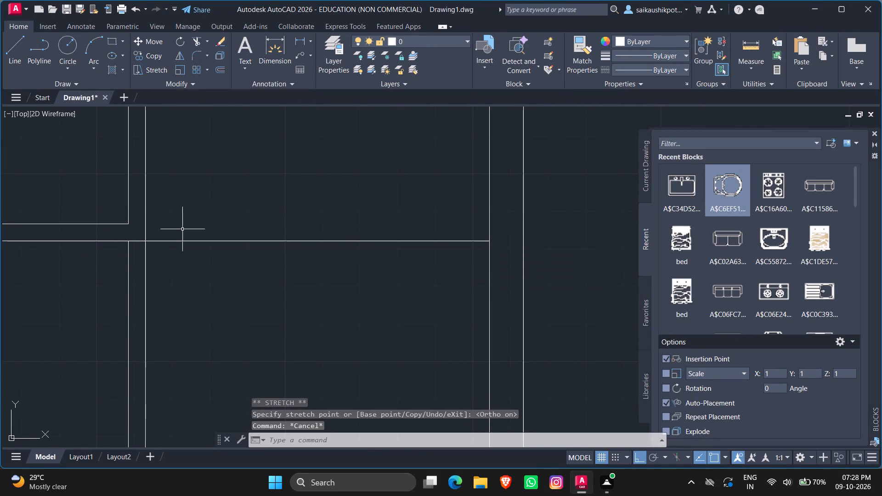
Stretch the upper line of the middle room's bottom wall 8' horizontally to the right outer wall's inner face.
click(127, 224)
click(126, 224)
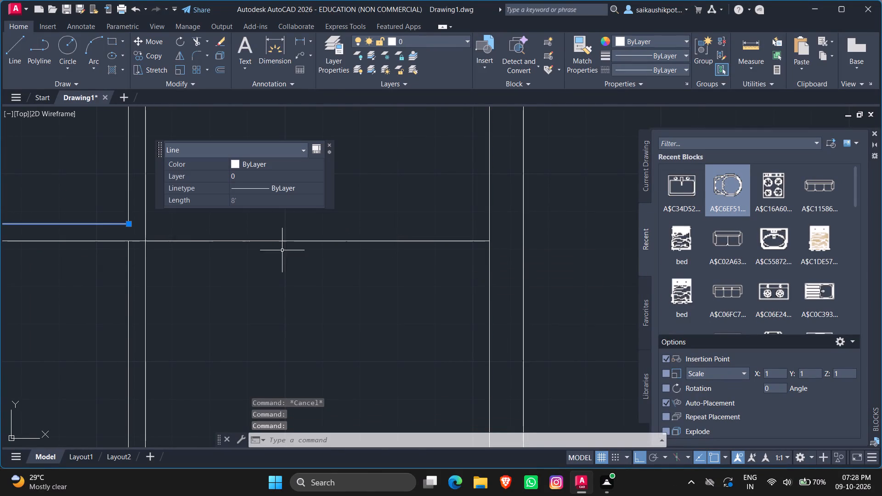
click(130, 226)
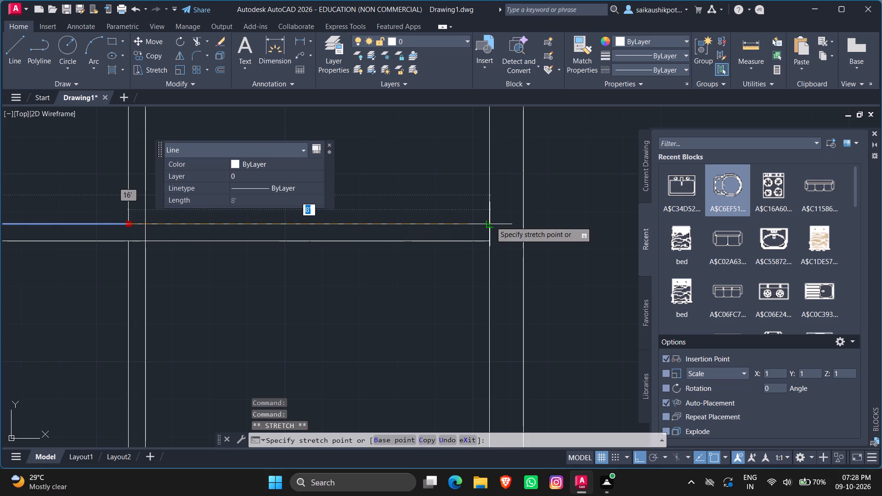
click(491, 221)
key(Escape)
Trim the line pieces inside the crossing of the vertical partition and the extended bottom wall to open the junction.
text(TR)
key(Return)
key(Return)
scroll(397, 297, down, 3)
scroll(322, 286, up, 2)
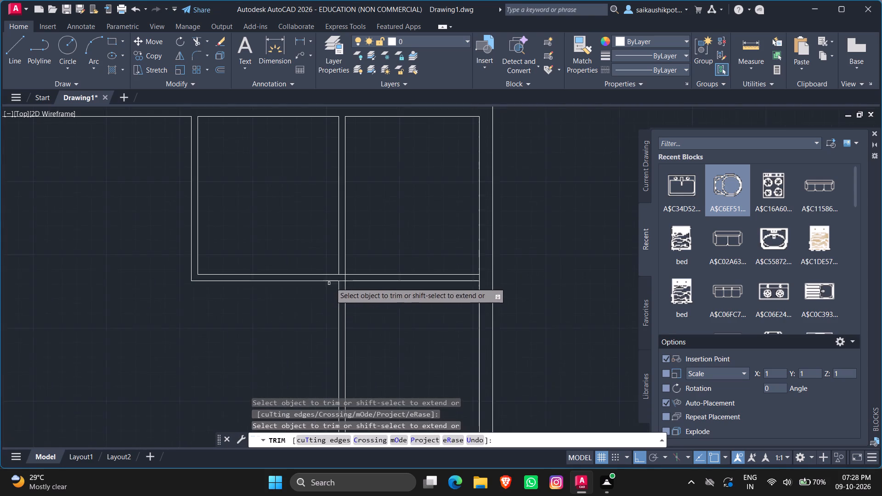
scroll(331, 282, up, 1)
drag(366, 271, 353, 271)
click(353, 271)
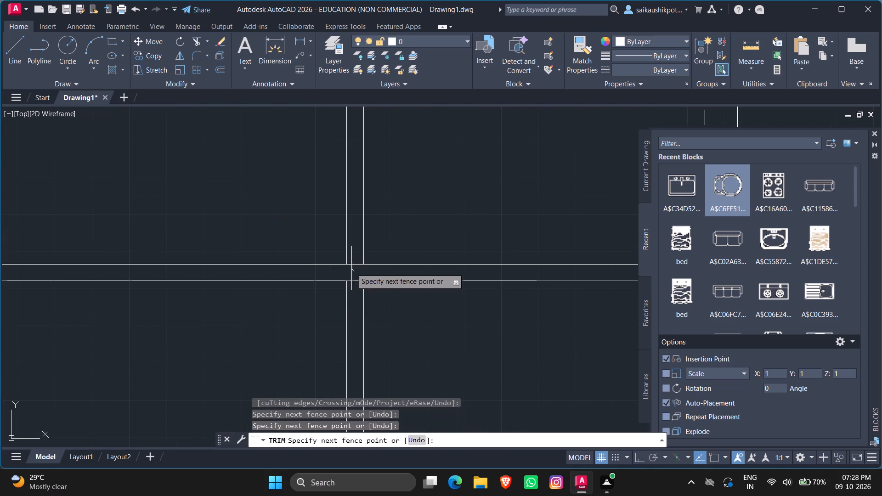
click(353, 254)
click(350, 281)
key(Escape)
scroll(360, 284, down, 5)
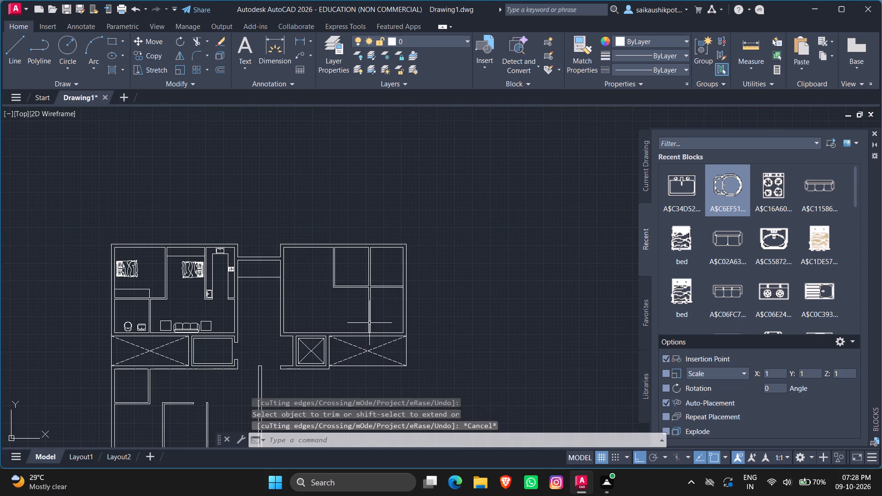
key(Escape)
key(Escape)
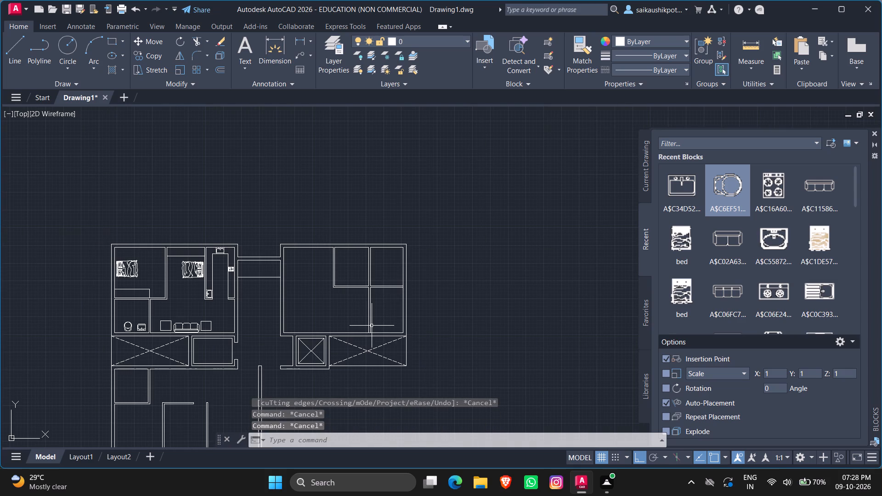
Measure the inner dimensions of the unit's upper-right room with Quick Measure.
scroll(391, 315, up, 2)
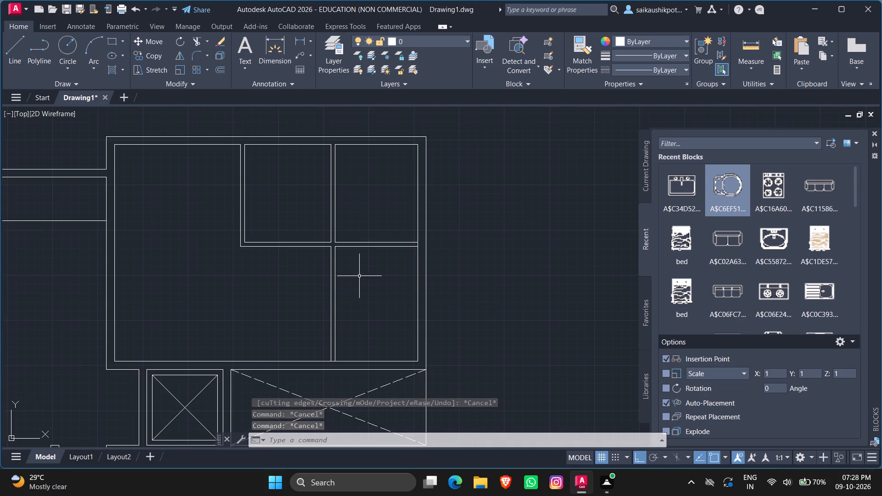
scroll(359, 276, up, 1)
scroll(359, 276, down, 2)
scroll(359, 276, up, 2)
scroll(359, 276, down, 1)
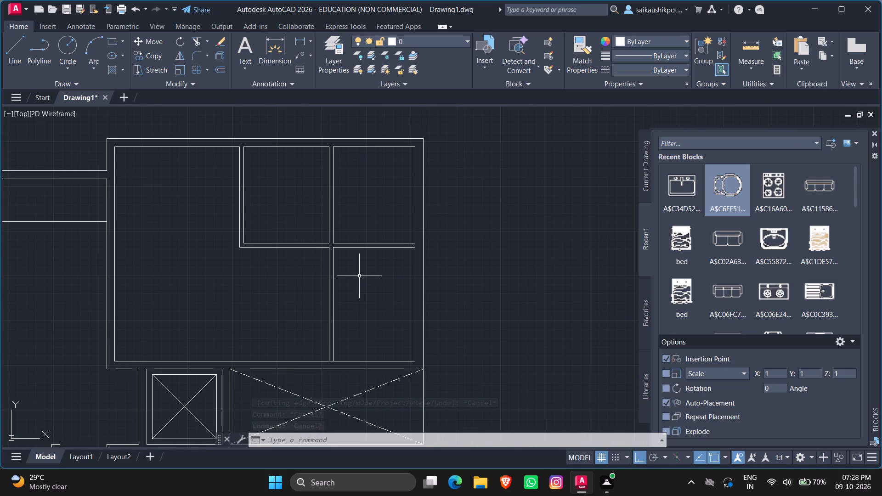
click(751, 43)
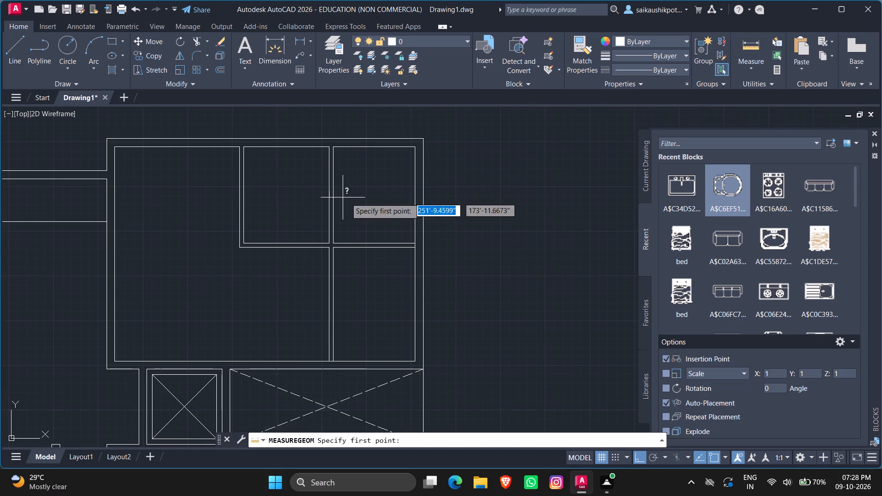
key(Escape)
key(Escape)
key(Escape)
click(745, 68)
click(744, 81)
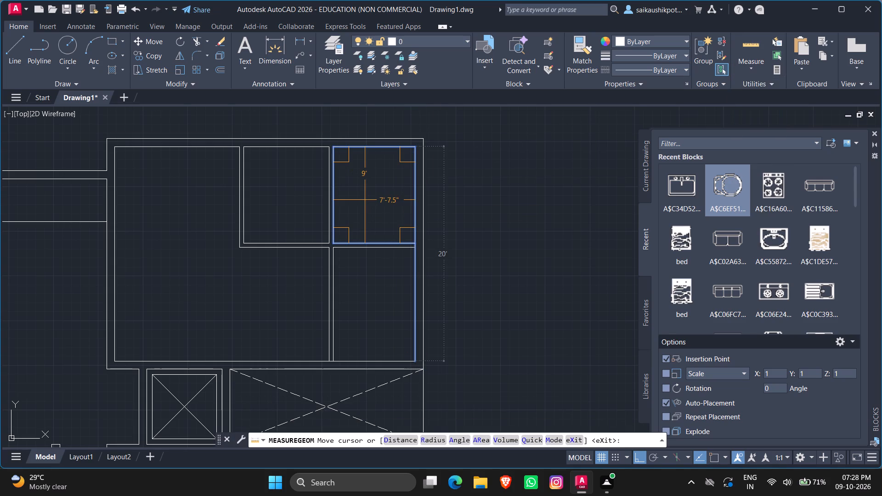
key(Escape)
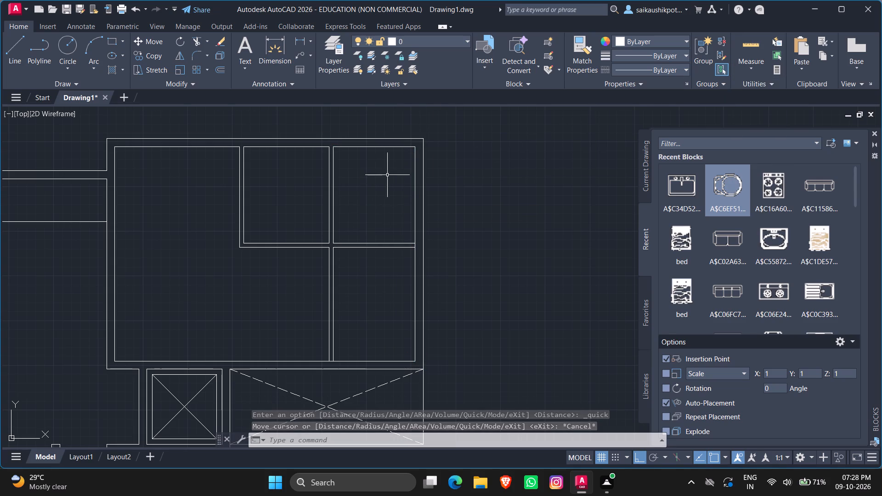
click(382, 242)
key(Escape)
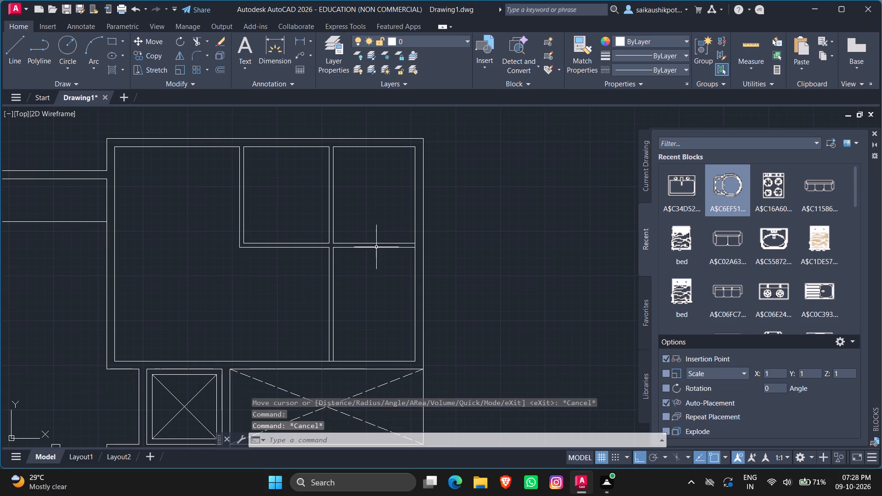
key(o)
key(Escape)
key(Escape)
Trim the outer bottom wall's inner line between the two faces of the vertical partition to open the junction.
text(TR)
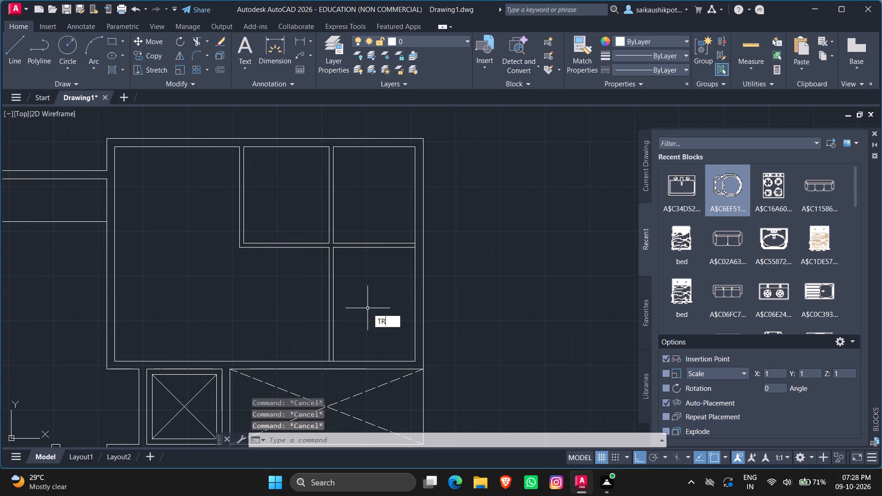
key(Return)
key(Return)
scroll(317, 372, up, 3)
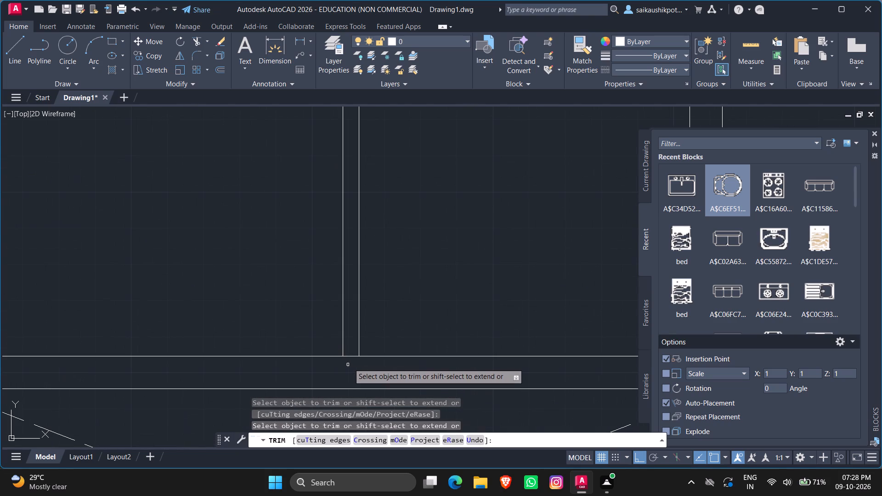
click(351, 355)
key(Escape)
Measure the inner dimensions of the unit's lower-right room with Quick Measure.
scroll(339, 375, down, 3)
scroll(367, 325, down, 2)
scroll(373, 310, up, 1)
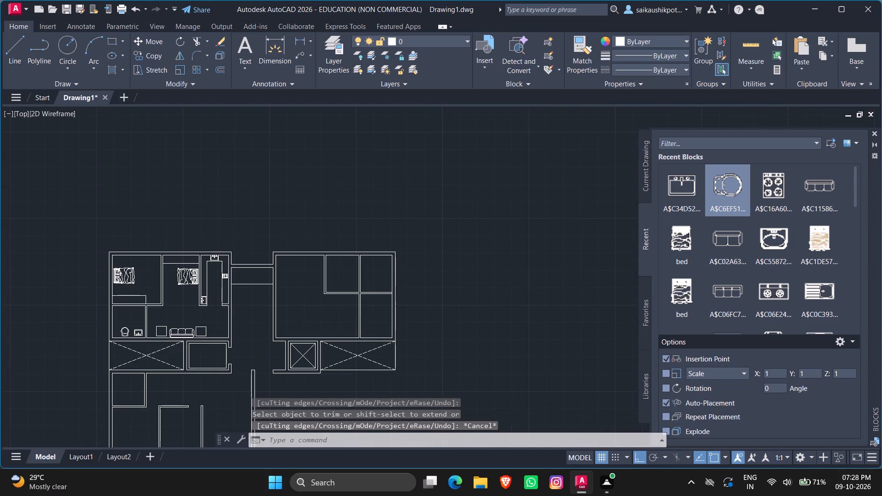
scroll(373, 310, up, 1)
click(749, 40)
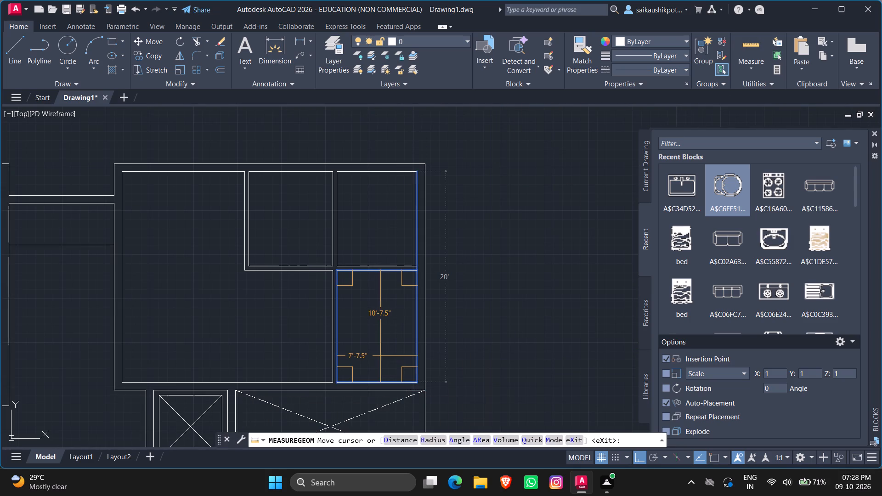
key(Escape)
key(Escape)
Erase the two horizontal wall lines between the vertical partition and the right outer wall.
scroll(406, 291, down, 1)
scroll(394, 262, up, 1)
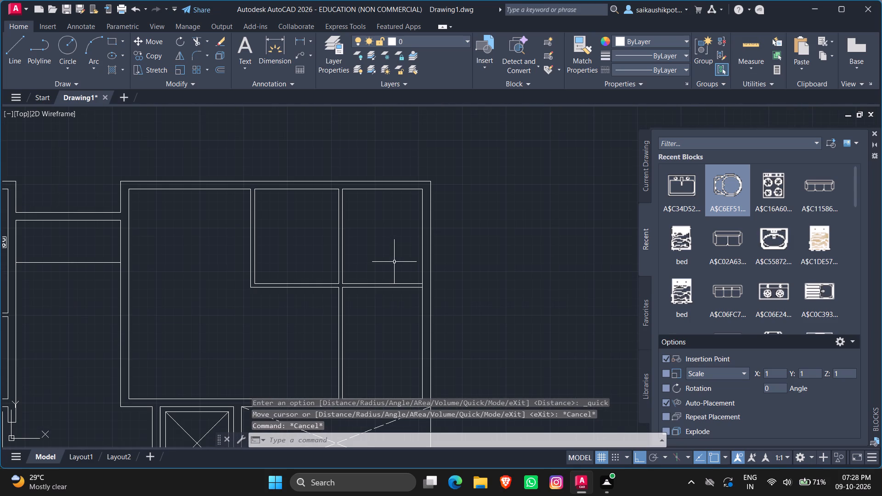
click(388, 276)
click(385, 306)
key(Delete)
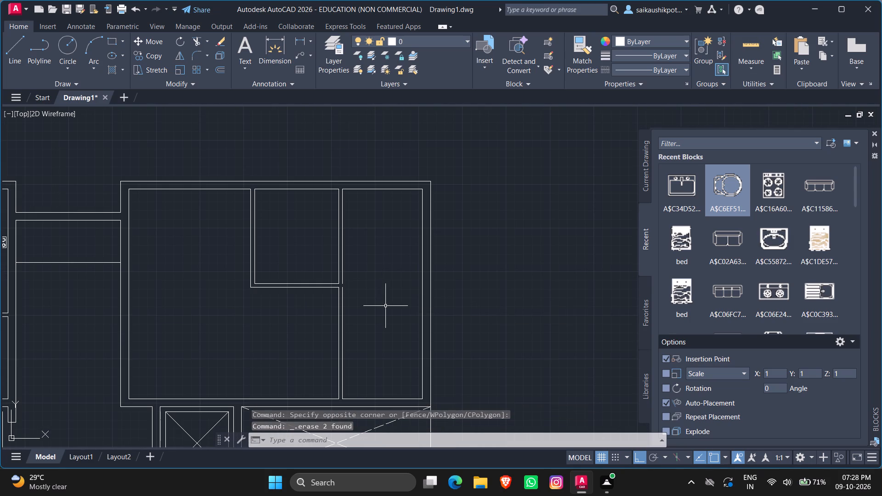
Offset the lower-right room's bottom inner wall line 8' upward.
scroll(390, 271, down, 1)
scroll(363, 349, up, 2)
key(Escape)
key(Escape)
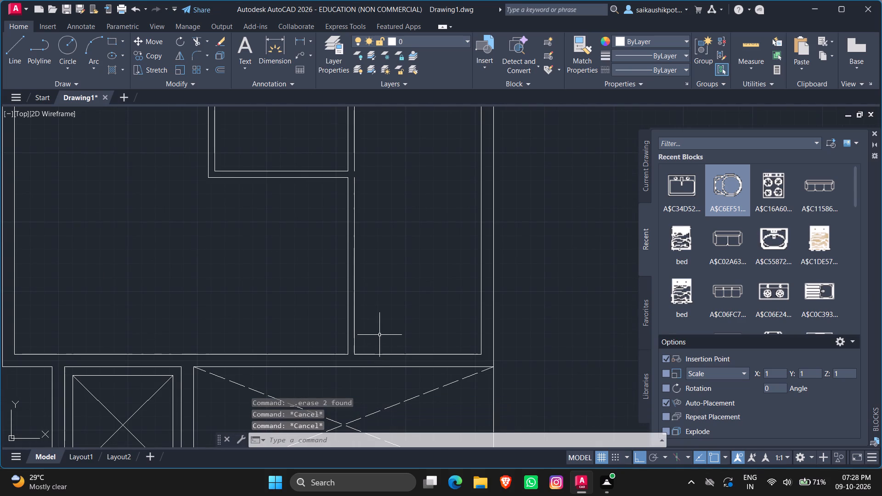
key(o)
key(Return)
text(8')
key(Return)
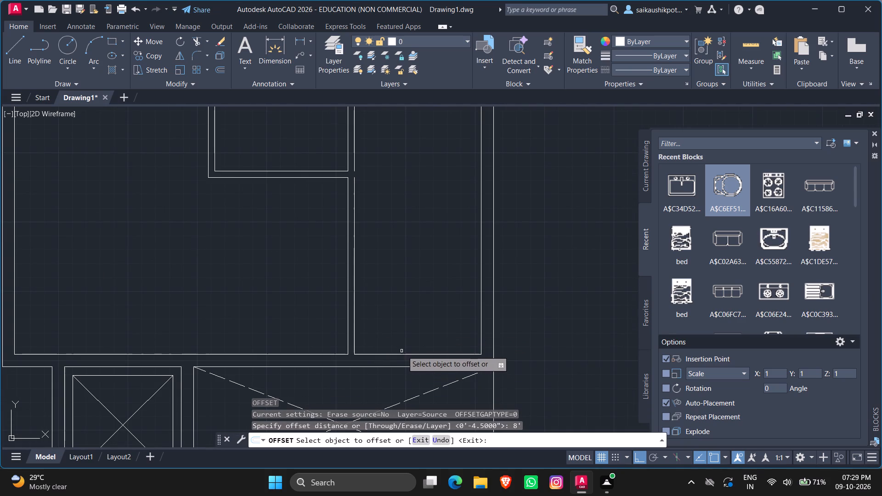
click(406, 353)
click(416, 294)
key(Escape)
key(Escape)
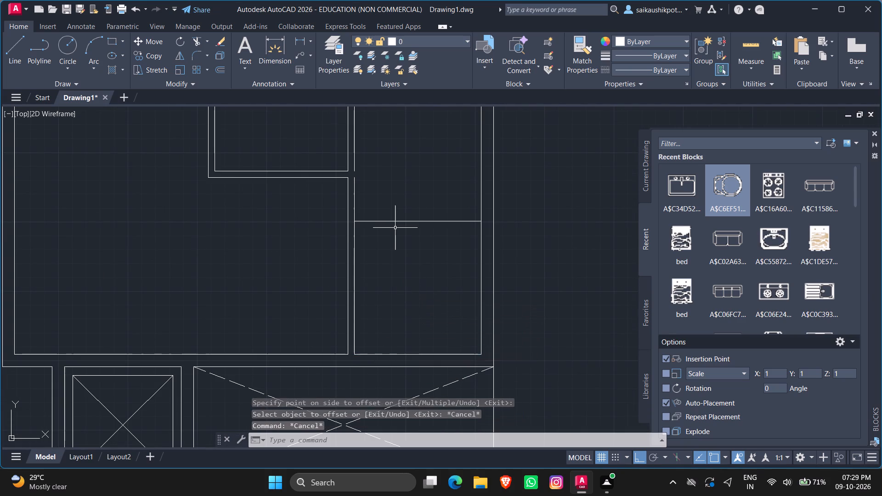
Offset the new horizontal line 4" upward to form the lower-right room's top wall.
key(o)
key(Return)
key(4)
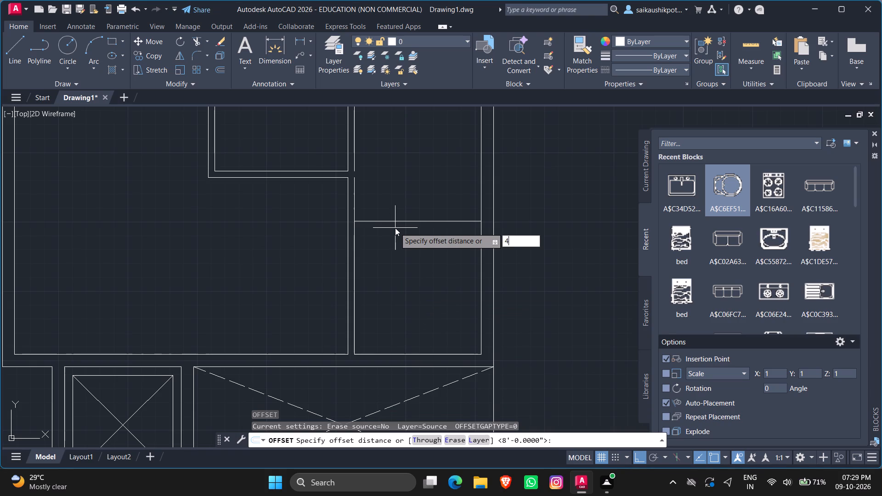
key(shift+quotedbl)
key(Return)
click(389, 221)
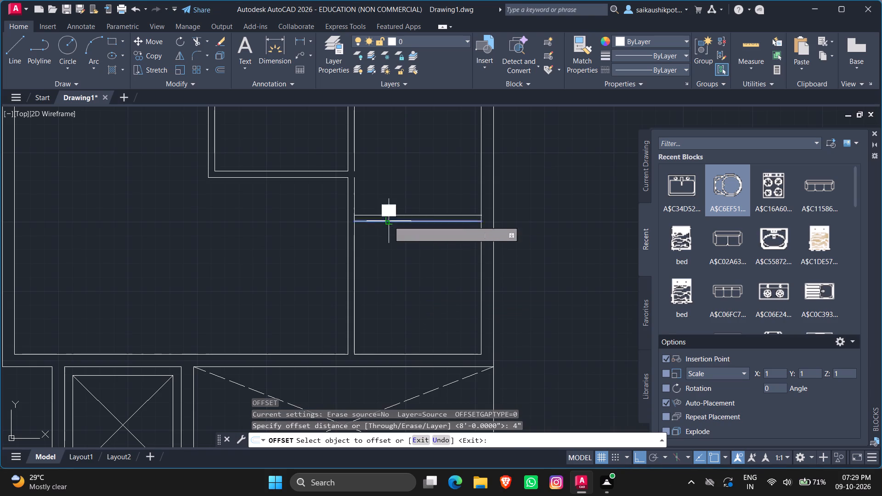
click(413, 188)
key(Escape)
Trim the vertical wall lines between the new horizontal wall's faces at both its left and right ends.
scroll(390, 208, up, 2)
scroll(390, 208, down, 1)
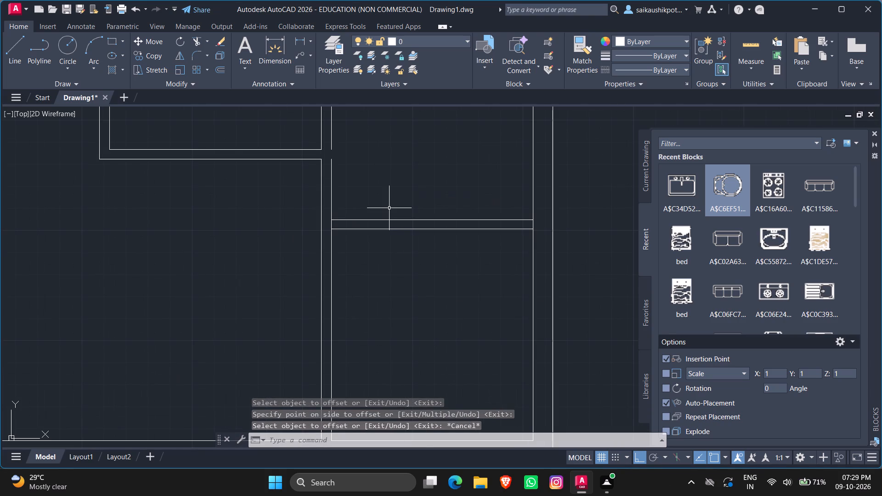
text(TR)
key(Return)
key(Return)
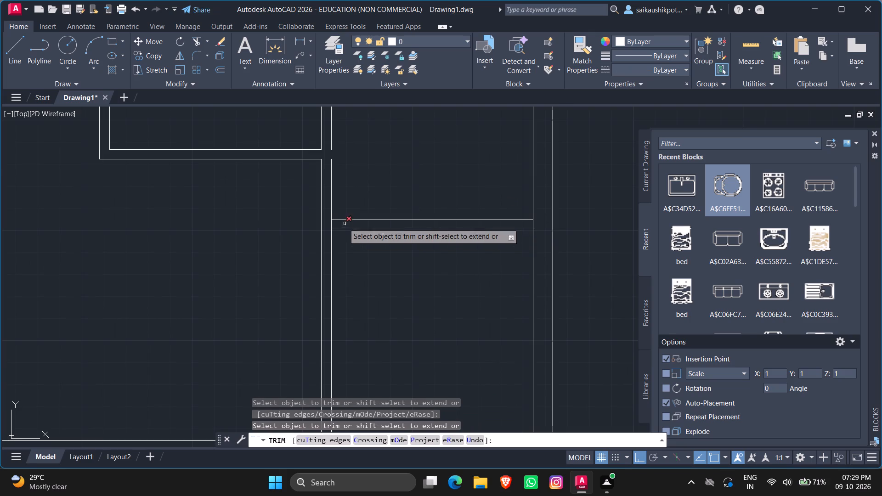
click(333, 223)
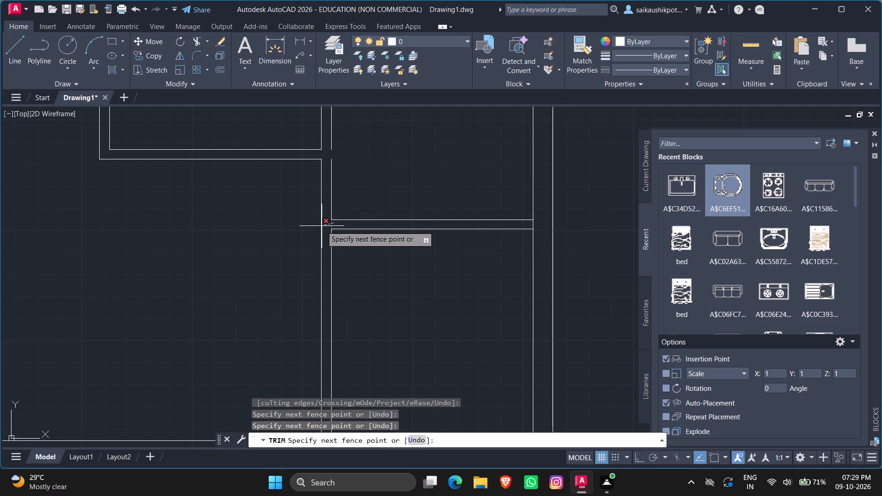
click(325, 227)
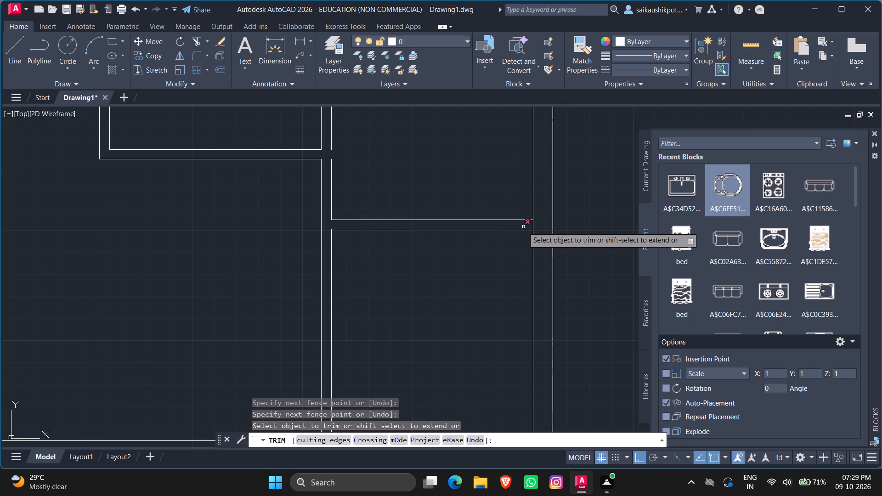
click(533, 224)
key(Escape)
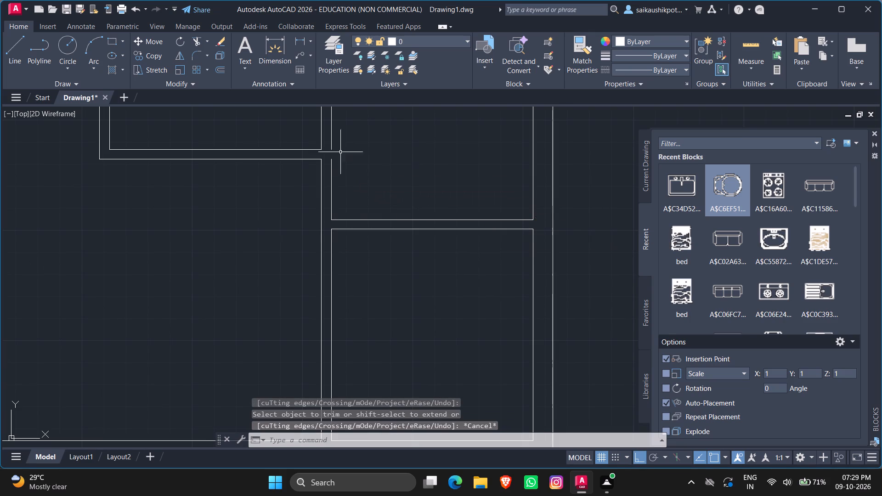
Join the two collinear segments of the vertical partition's right line across the gap beside the middle room's bottom wall.
click(330, 139)
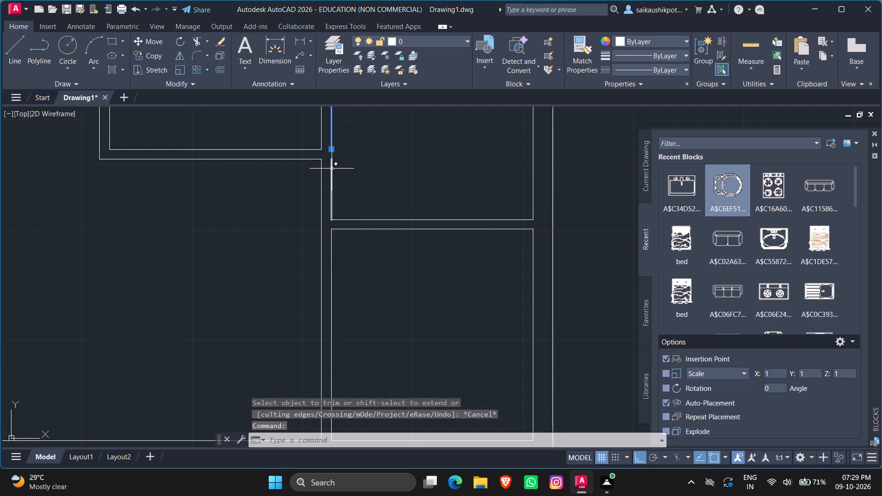
click(332, 169)
text(JOIN)
key(Return)
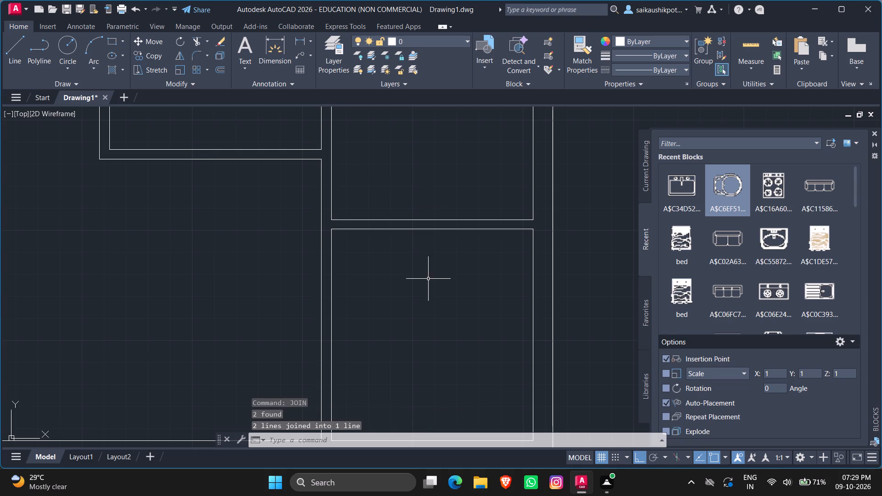
Draw a short line across the vertical partition, continuing the lower line of the middle room's bottom wall to the partition's right face.
scroll(432, 289, down, 2)
scroll(452, 302, up, 1)
scroll(366, 213, up, 1)
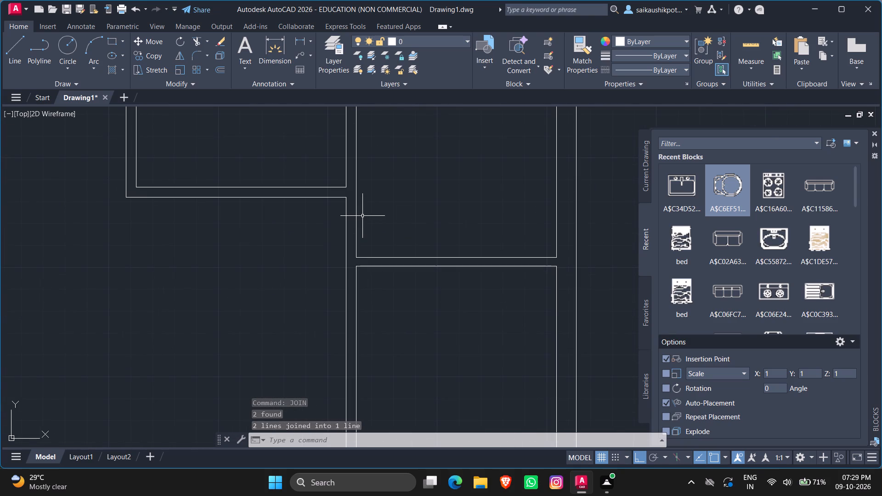
key(l)
key(Return)
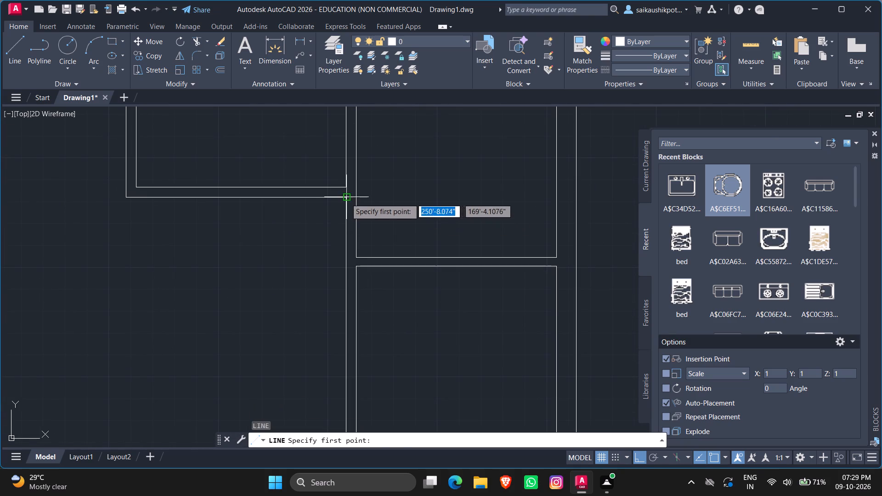
click(346, 197)
click(356, 202)
key(Escape)
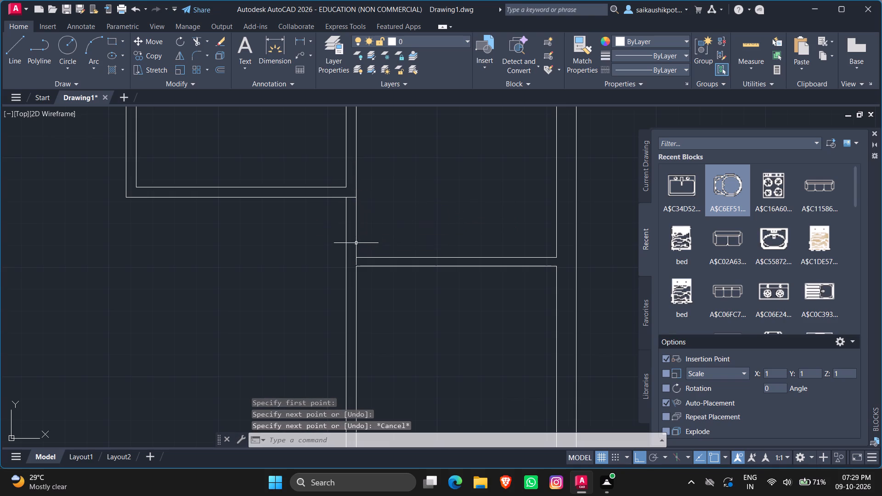
Offset the short line across the vertical partition 2' downward to mark the other side of an opening.
key(o)
key(Return)
text(3')
key(Return)
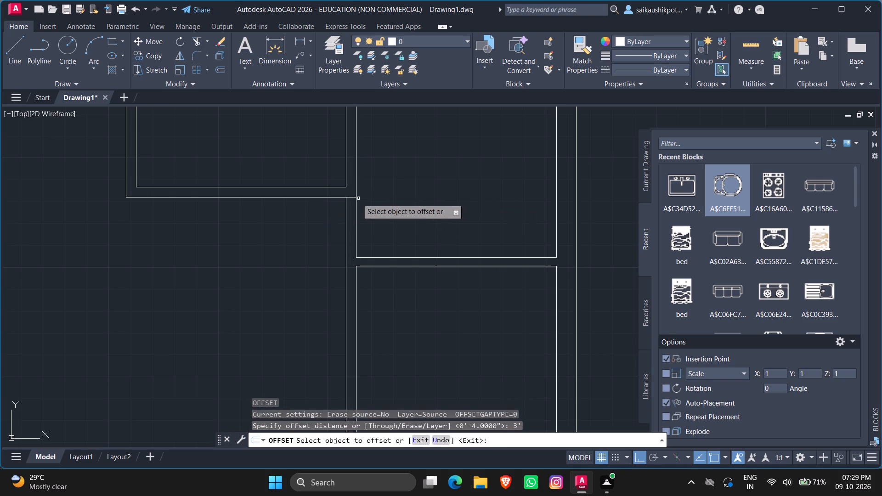
click(349, 198)
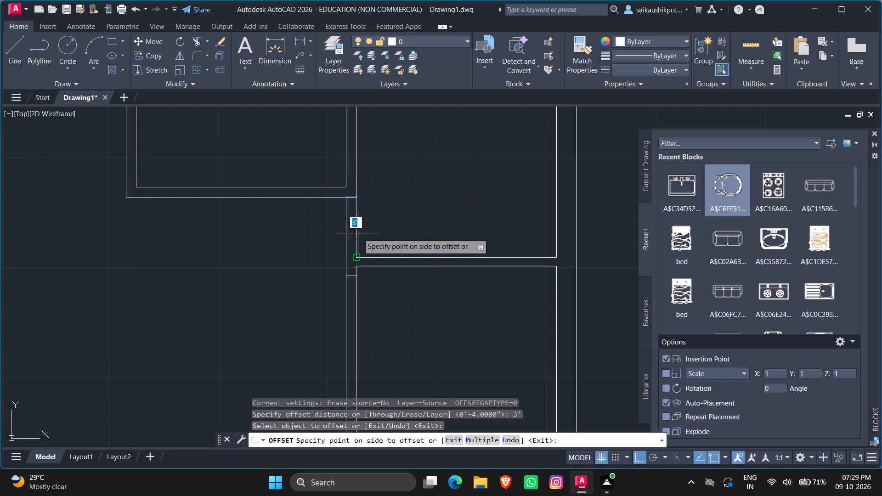
text(2')
key(Return)
key(Escape)
key(Escape)
key(Escape)
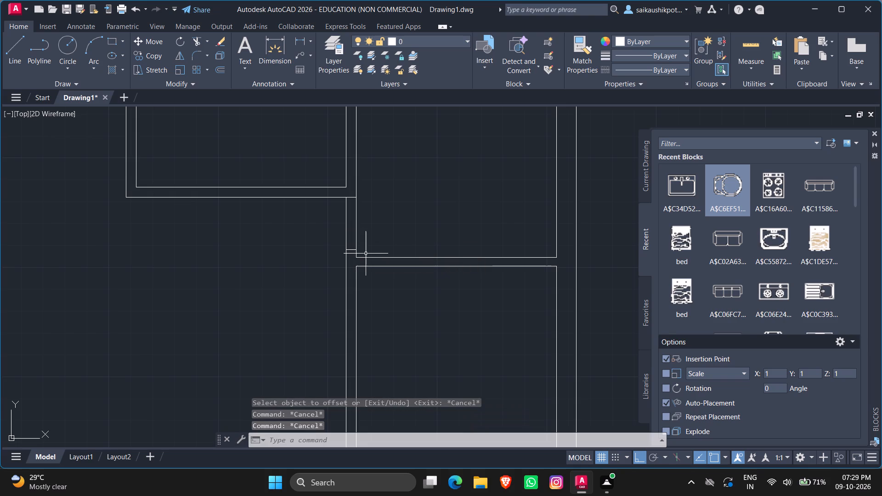
Trim both vertical partition lines between the two short cross lines to cut the opening.
text(TR)
key(Return)
key(Return)
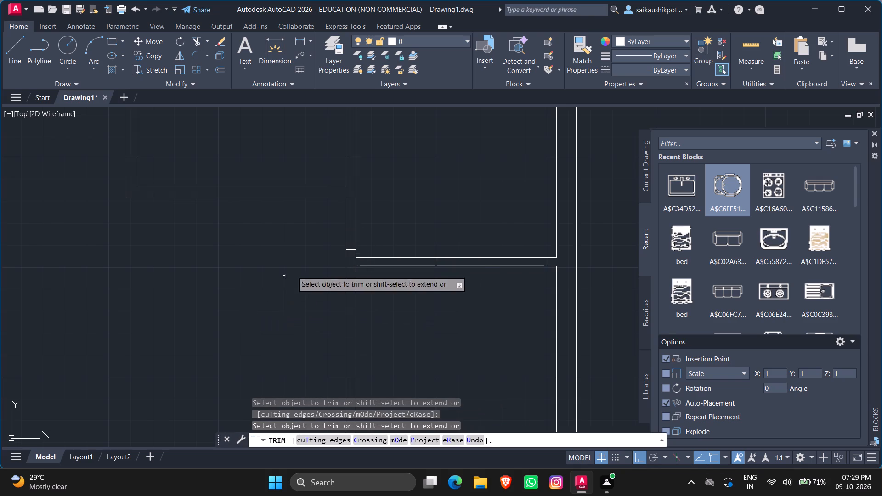
drag(325, 229, 337, 231)
click(373, 231)
key(Escape)
key(Escape)
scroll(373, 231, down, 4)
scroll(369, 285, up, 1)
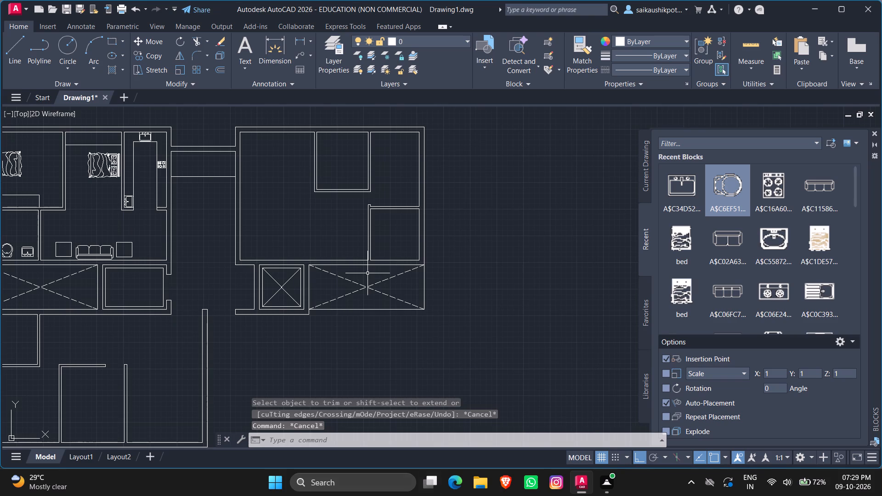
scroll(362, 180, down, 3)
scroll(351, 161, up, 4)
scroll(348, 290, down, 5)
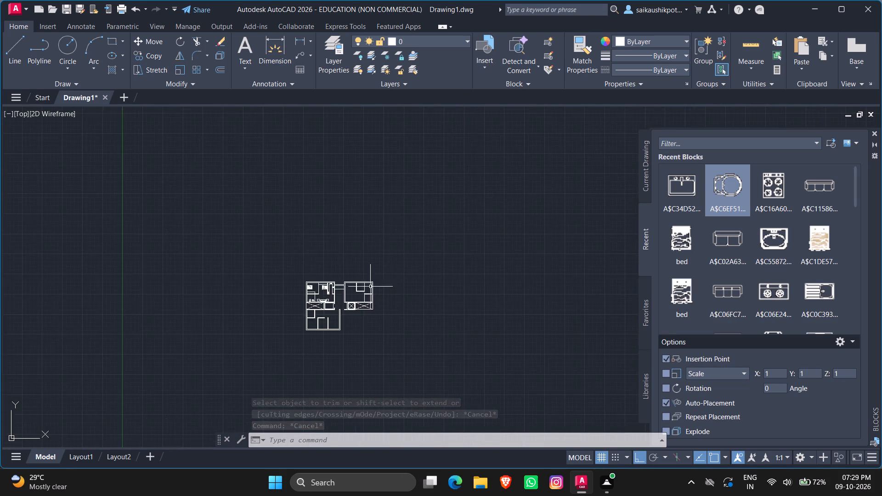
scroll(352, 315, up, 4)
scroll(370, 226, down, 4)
Offset the middle room's left, top and right inner wall lines 2' into the room.
scroll(368, 207, up, 3)
scroll(380, 321, up, 3)
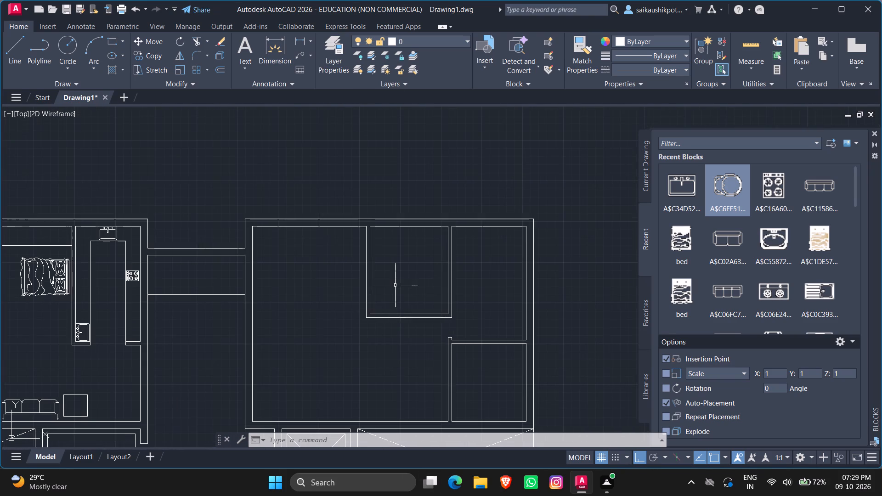
key(Escape)
key(Escape)
key(Escape)
key(Escape)
key(o)
key(Return)
key(5)
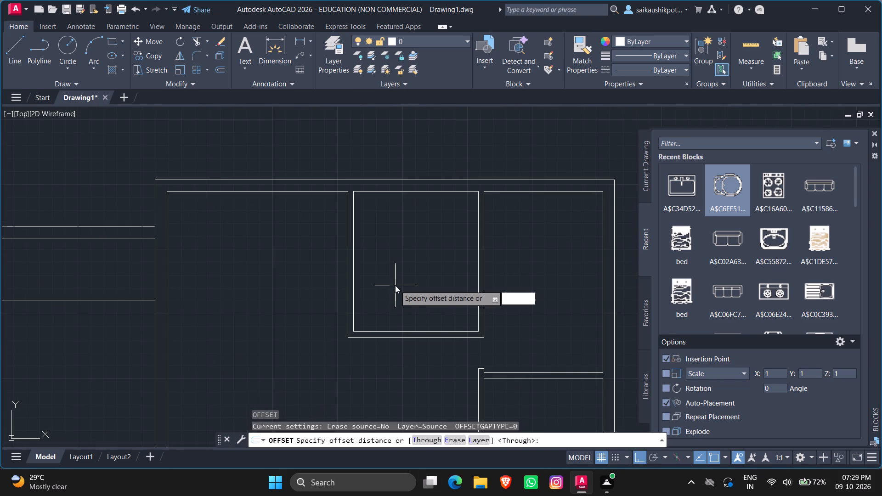
key(BackSpace)
text(2')
key(Return)
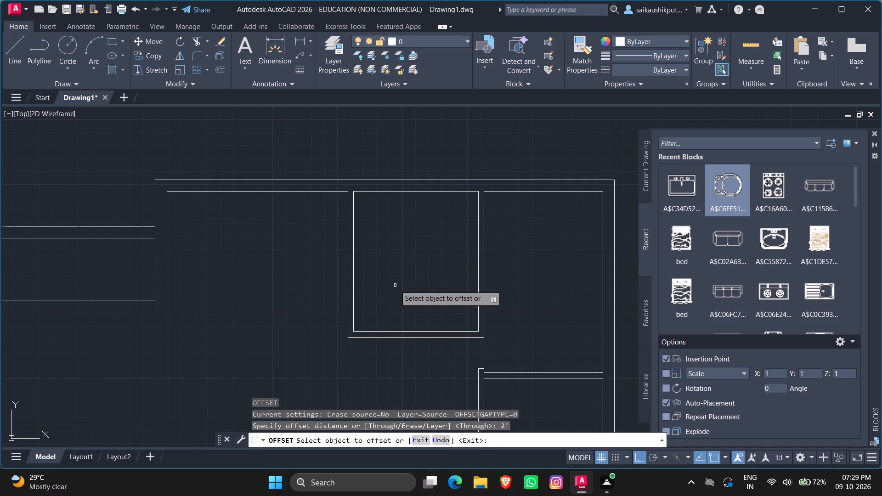
click(355, 247)
click(399, 259)
drag(413, 192, 416, 230)
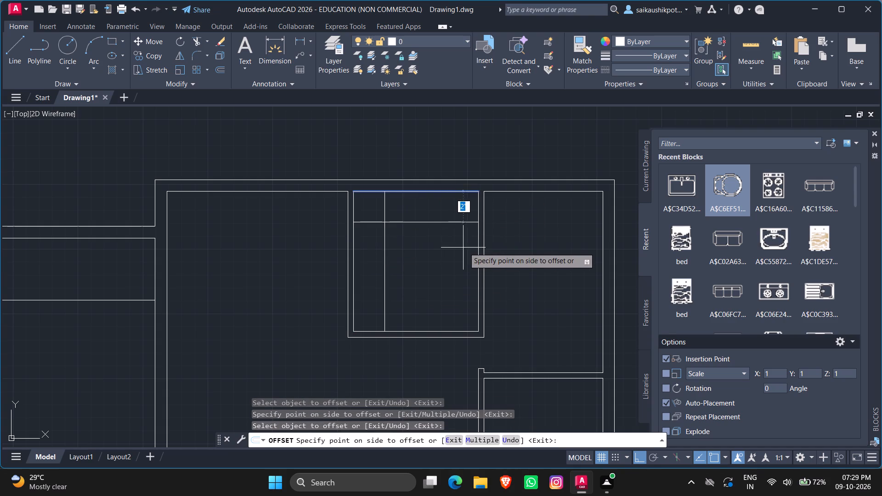
click(450, 247)
click(477, 269)
click(441, 267)
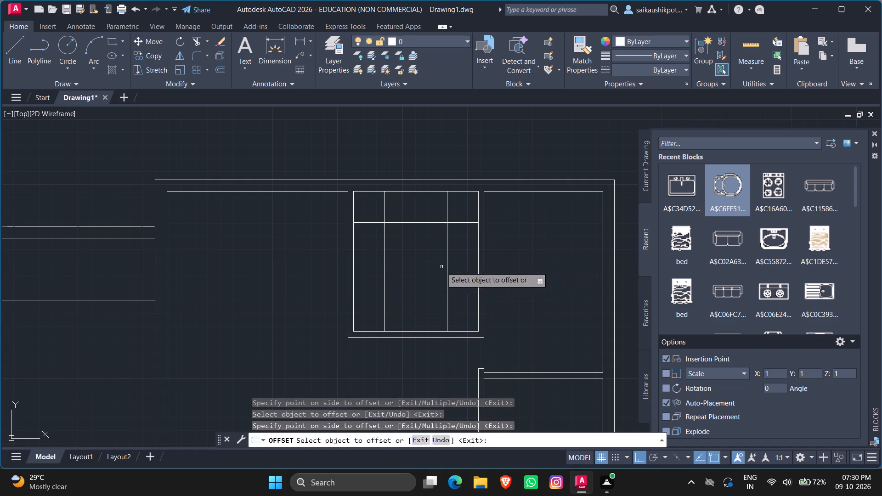
key(Escape)
key(Escape)
key(Escape)
Trim the overlapping ends of the 2' offset lines at both upper corners, leaving a U-shaped outline in the middle room.
text(TR)
key(Return)
key(Return)
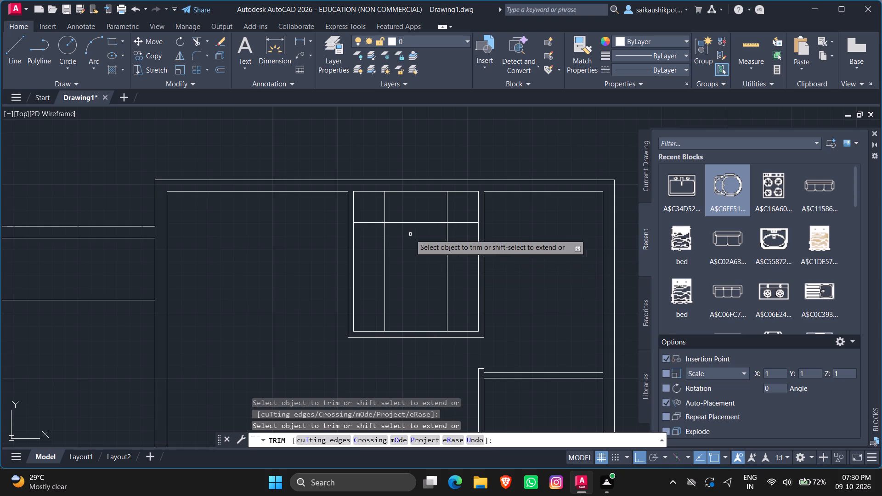
click(369, 228)
click(372, 214)
click(376, 211)
click(401, 213)
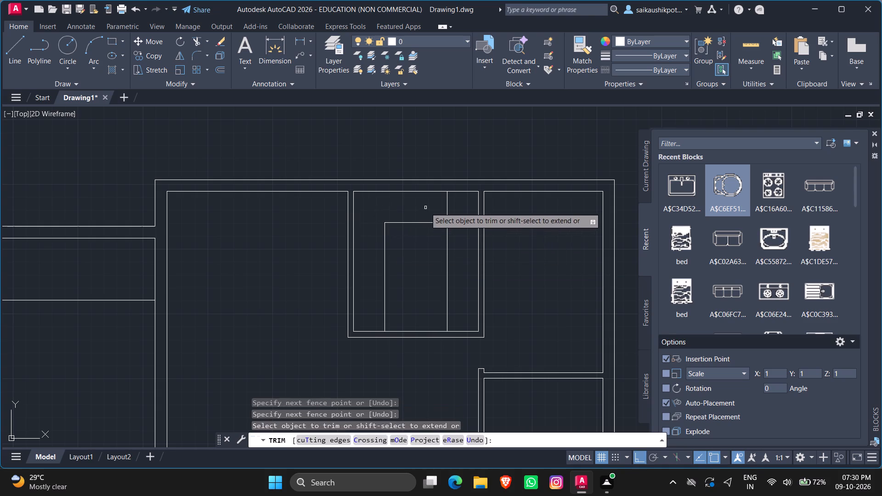
drag(426, 208, 434, 208)
click(458, 208)
click(461, 219)
click(464, 239)
key(Escape)
scroll(443, 262, down, 2)
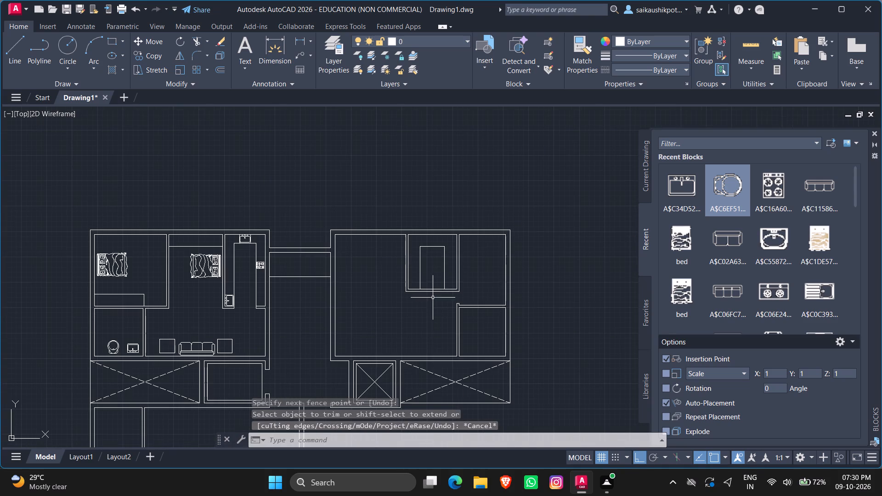
Stretch the lower ends of both vertical U-outline lines down to the outer line of the middle room's bottom wall.
scroll(433, 298, up, 3)
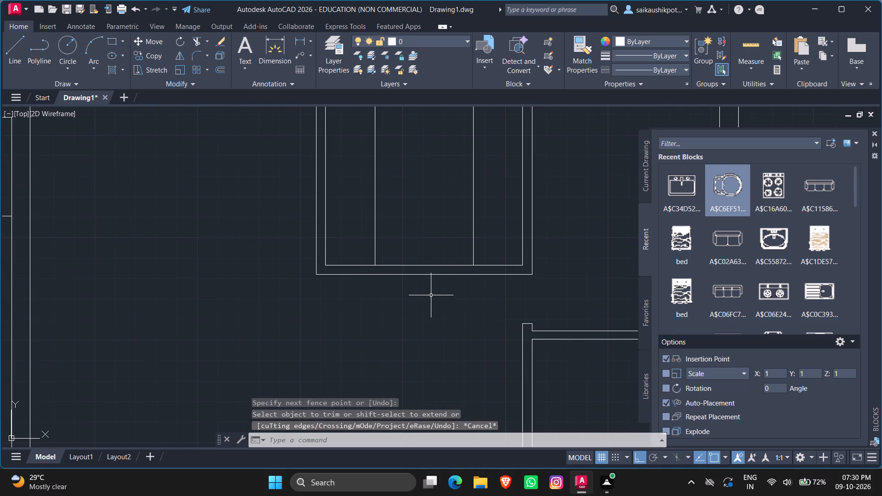
scroll(455, 258, up, 2)
click(501, 239)
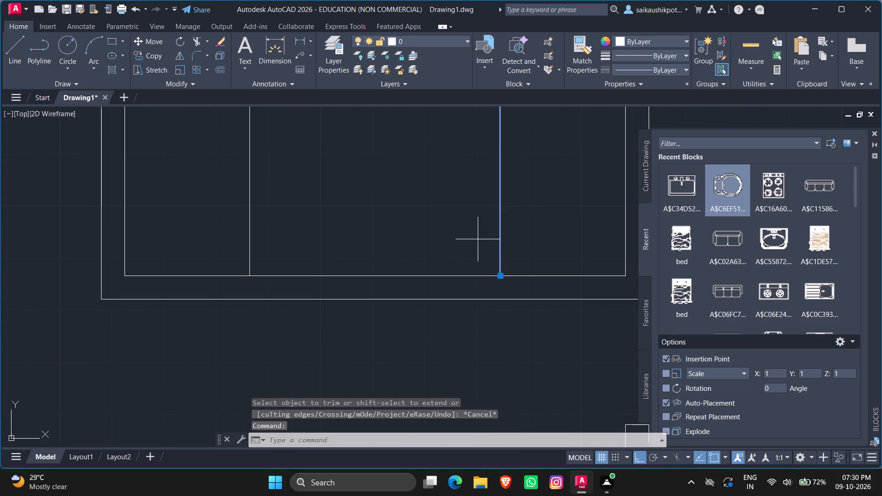
click(478, 239)
key(Escape)
click(501, 272)
click(499, 276)
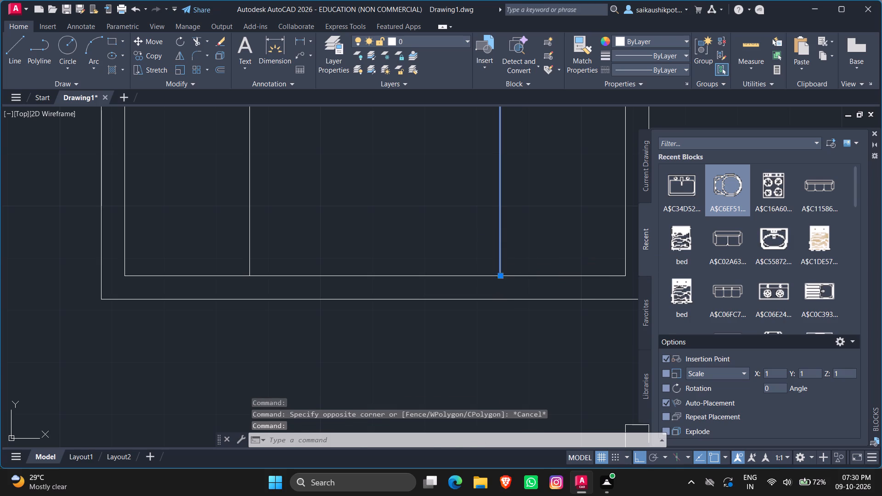
click(499, 298)
key(Escape)
click(266, 234)
click(247, 235)
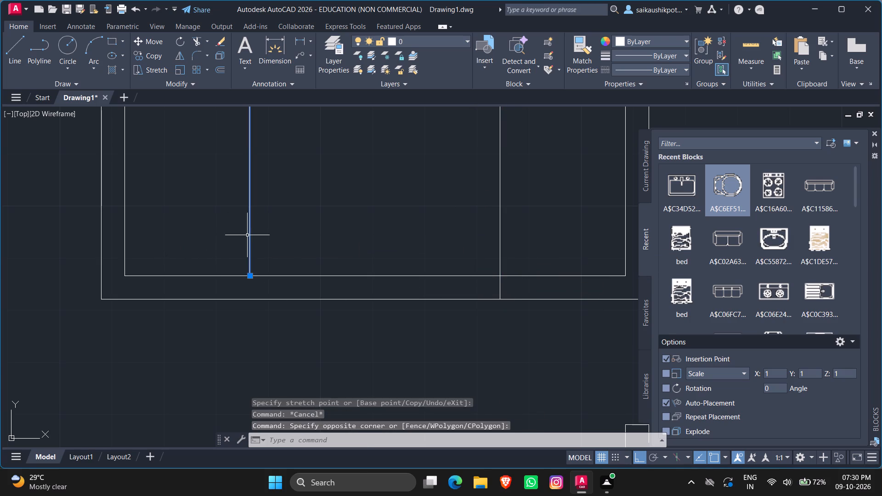
click(251, 277)
click(250, 299)
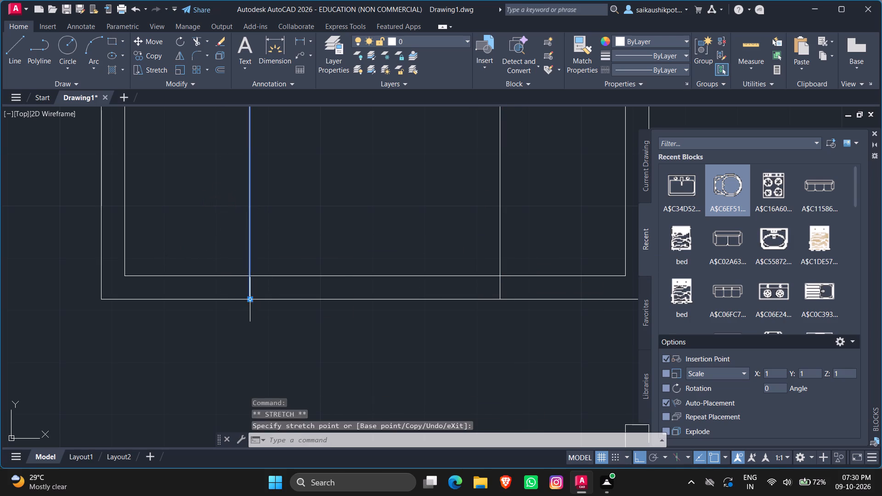
key(Escape)
key(Escape)
key(Escape)
Trim both bottom wall lines of the middle room between the two vertical U-outline lines to open the wall.
text(TR)
key(Return)
key(Return)
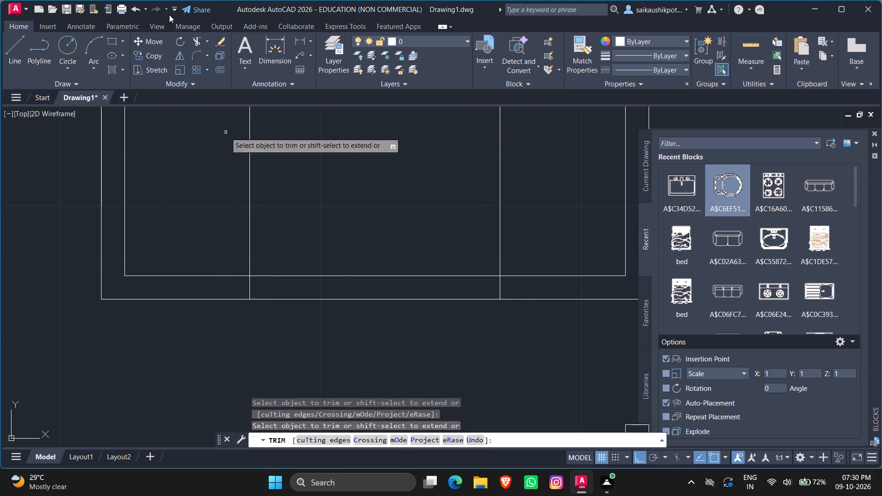
click(309, 209)
click(345, 360)
key(Escape)
Copy the three-seat sofa from the upper-left unit's living area and paste it into the upper-right unit's large room beside the middle room.
scroll(395, 291, down, 4)
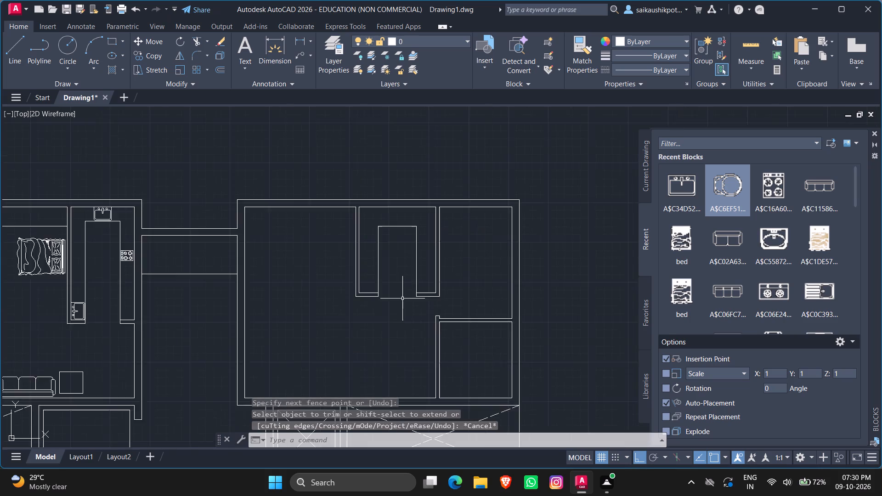
scroll(402, 299, down, 4)
scroll(344, 377, up, 2)
scroll(341, 310, up, 1)
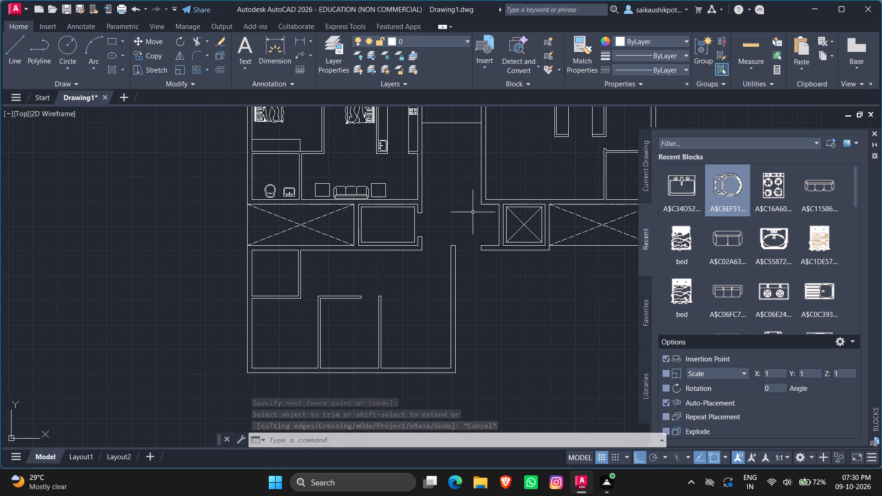
scroll(465, 256, down, 1)
scroll(510, 211, up, 1)
click(334, 220)
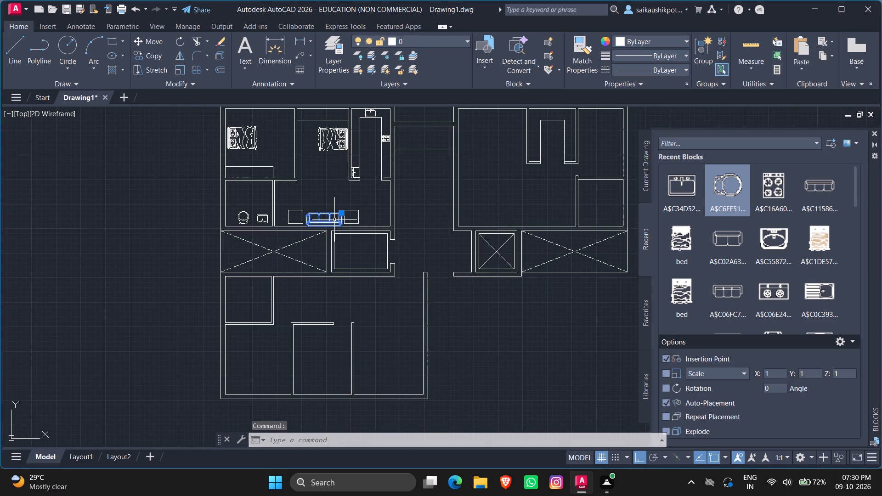
key(ctrl+c)
key(ctrl+v)
scroll(373, 286, down, 2)
scroll(395, 217, up, 3)
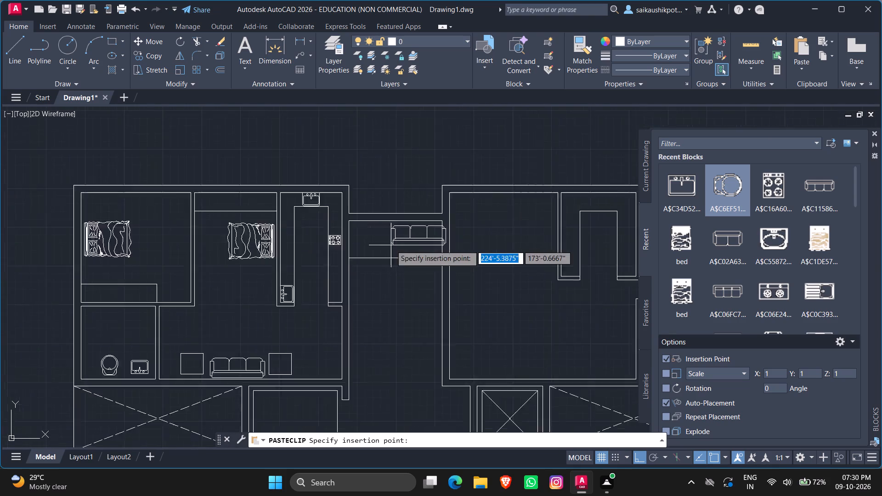
scroll(391, 245, up, 1)
scroll(315, 271, down, 4)
scroll(306, 272, up, 4)
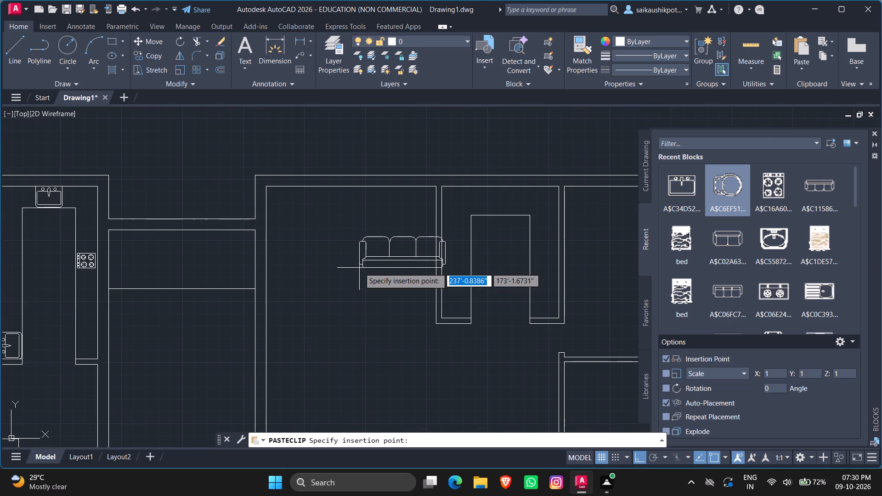
click(295, 280)
Rotate the pasted three-seat sofa 270° about its upper-right corner so its back faces the room's left wall.
click(312, 271)
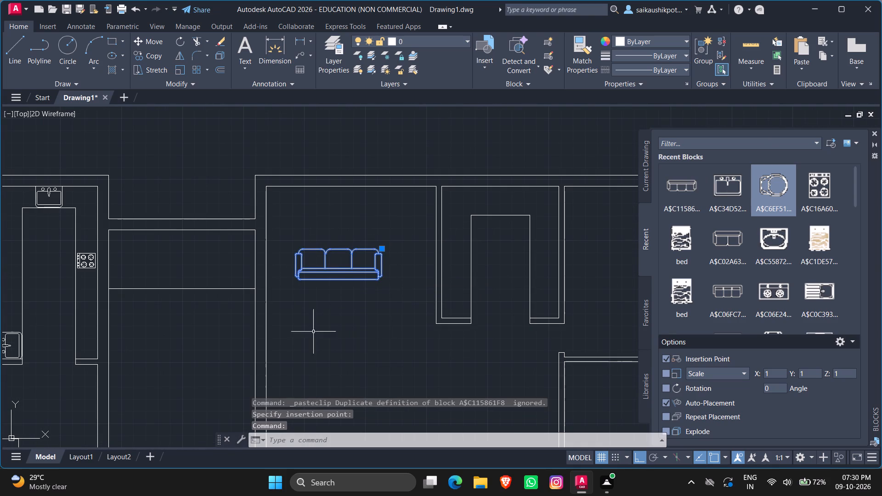
text(RO)
key(Return)
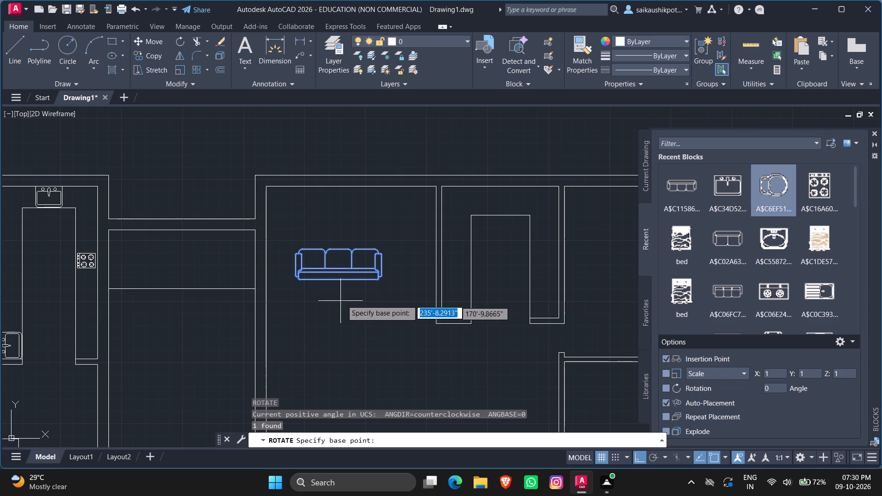
click(374, 255)
click(351, 325)
Turn Ortho off and move the rotated three-seat sofa next to the large room's left wall.
click(357, 253)
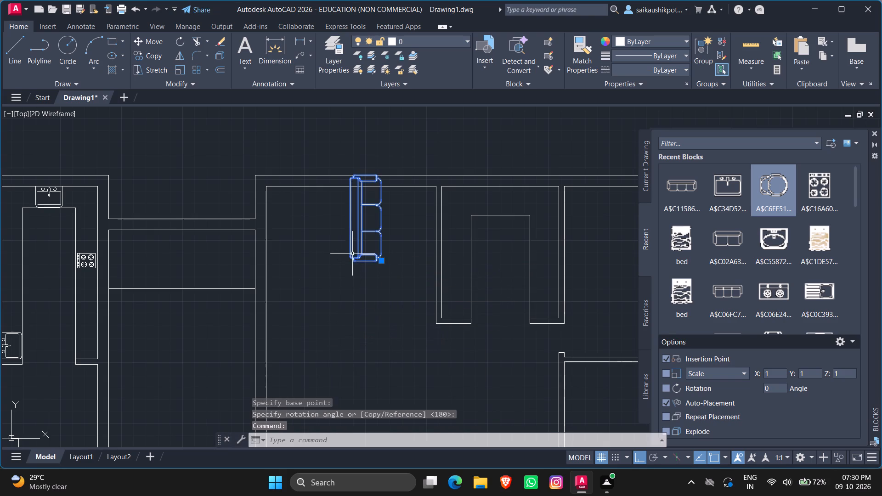
click(379, 259)
key(F8)
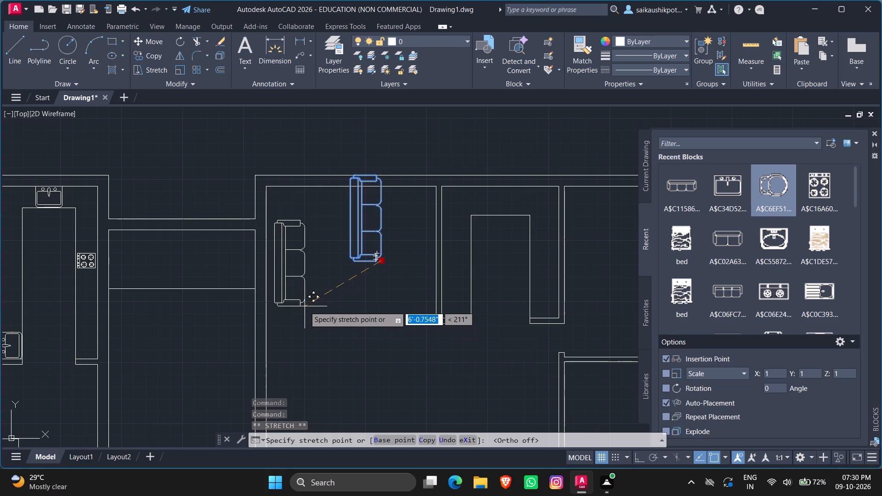
click(302, 305)
key(Escape)
key(Escape)
Draw a rectangular table about 2'-6" wide by 4'-4" long in front of the three-seat sofa.
scroll(396, 314, down, 1)
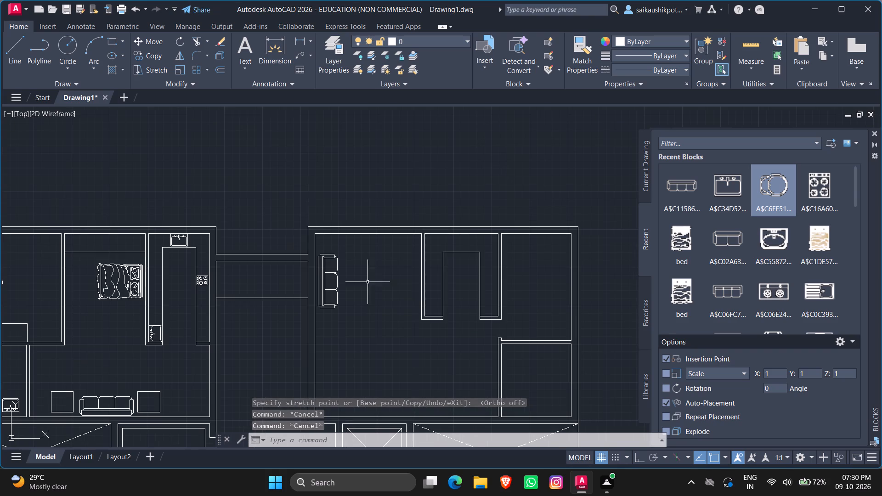
click(113, 41)
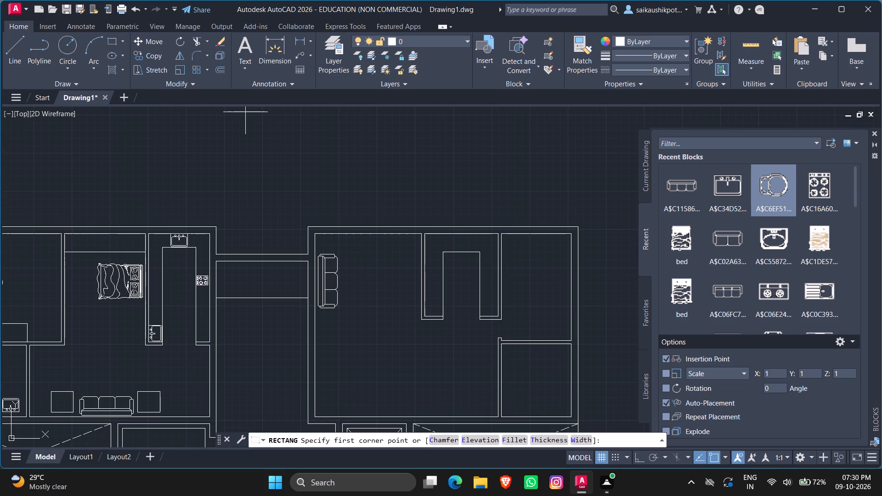
scroll(329, 284, up, 2)
scroll(341, 274, down, 1)
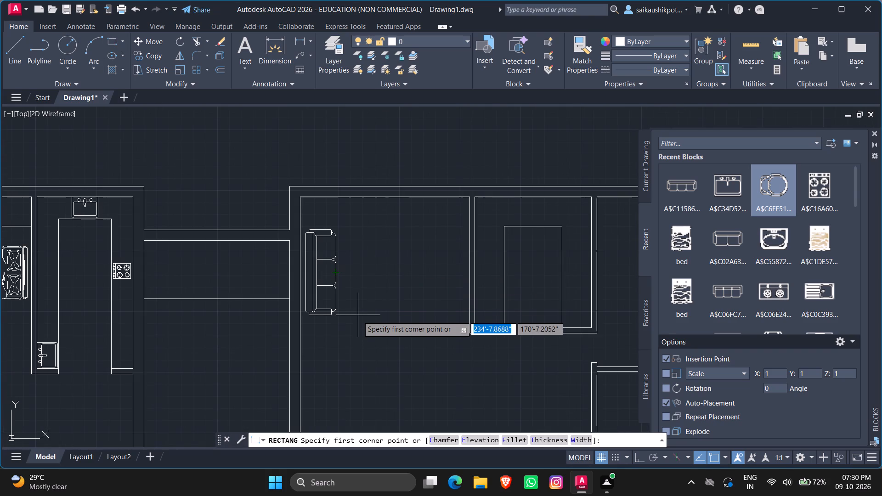
scroll(358, 317, up, 1)
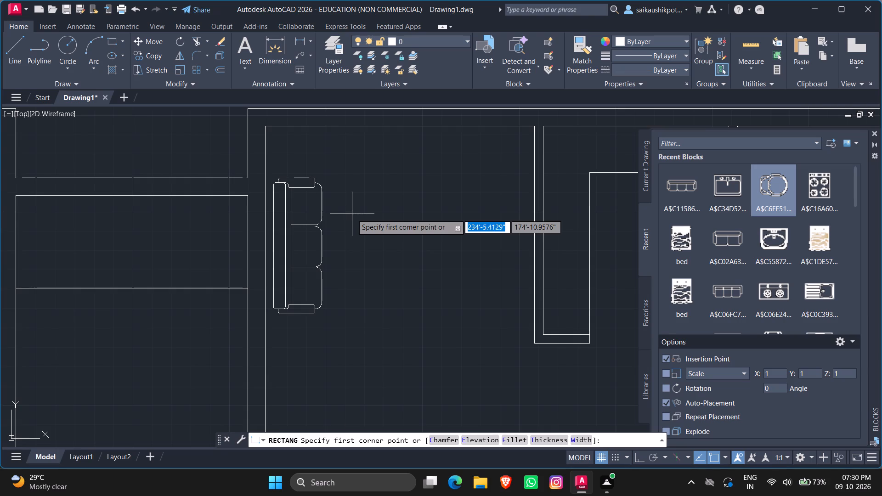
click(352, 214)
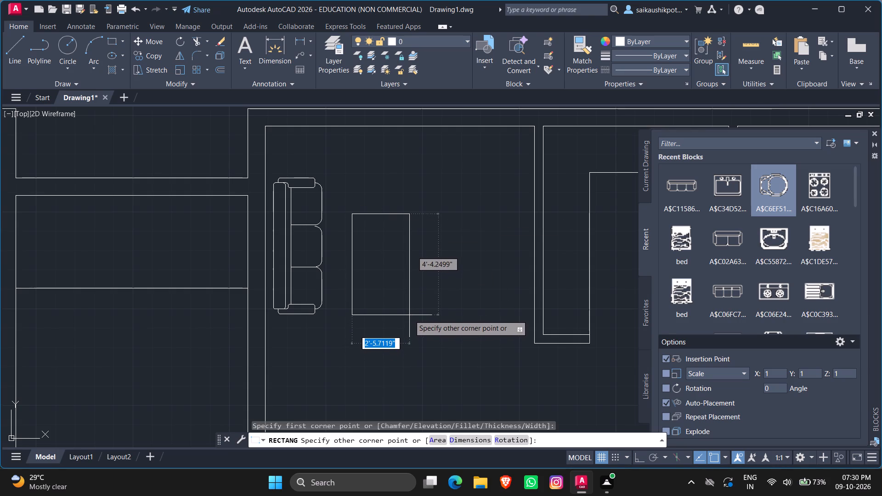
click(409, 315)
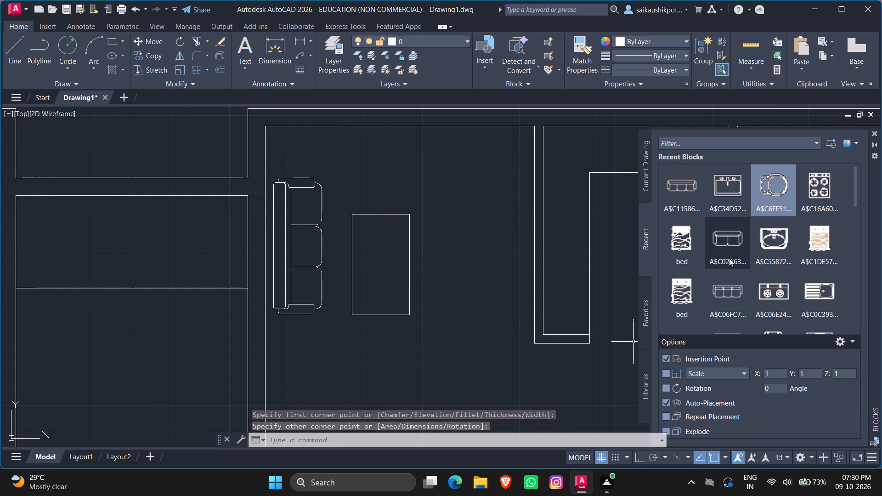
Insert the recent two-seat sofa block A$C02A63... near the table in the large room.
click(726, 255)
scroll(427, 329, up, 11)
click(447, 306)
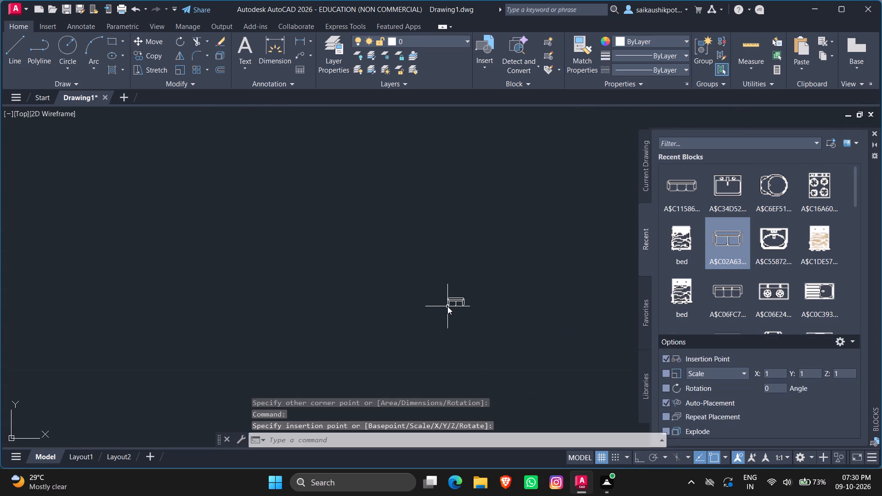
Scale up the tiny two-seat sofa block to match the size of the surrounding furniture.
scroll(447, 306, up, 2)
click(453, 290)
click(402, 322)
text(SC)
key(Return)
click(451, 302)
scroll(417, 300, up, 1)
scroll(460, 276, down, 3)
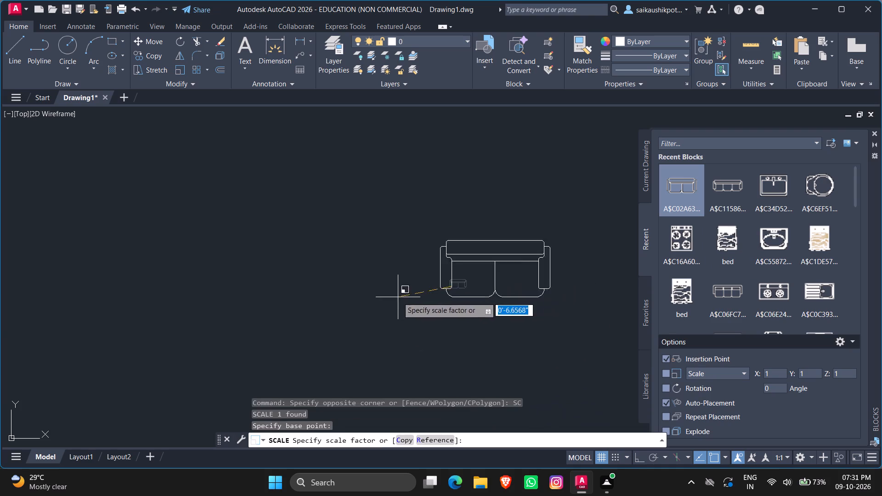
scroll(398, 297, down, 1)
scroll(448, 277, down, 7)
scroll(408, 277, down, 1)
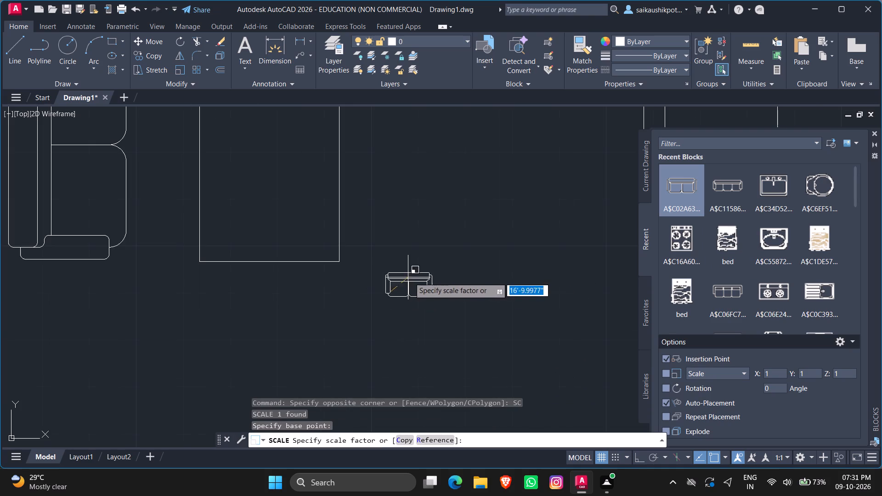
scroll(438, 271, down, 1)
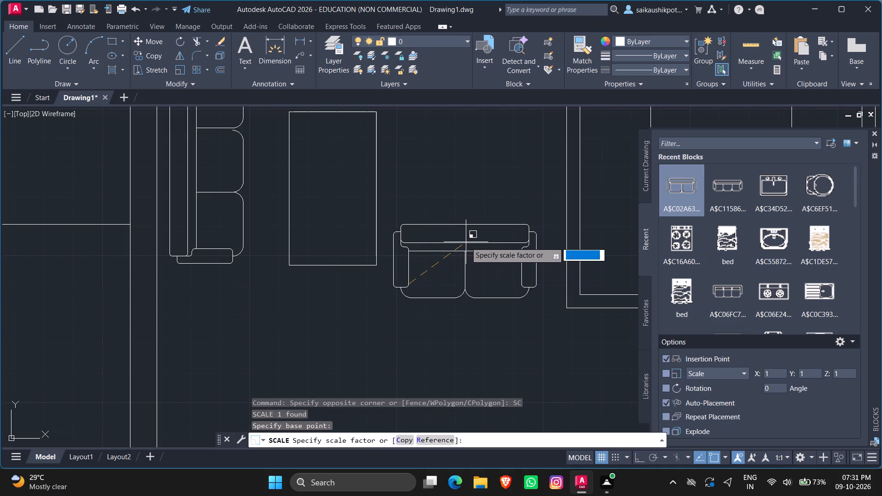
click(472, 241)
Rotate the two-seat sofa half a turn with Ortho on, using its upper-left back corner as base point.
click(456, 242)
click(439, 239)
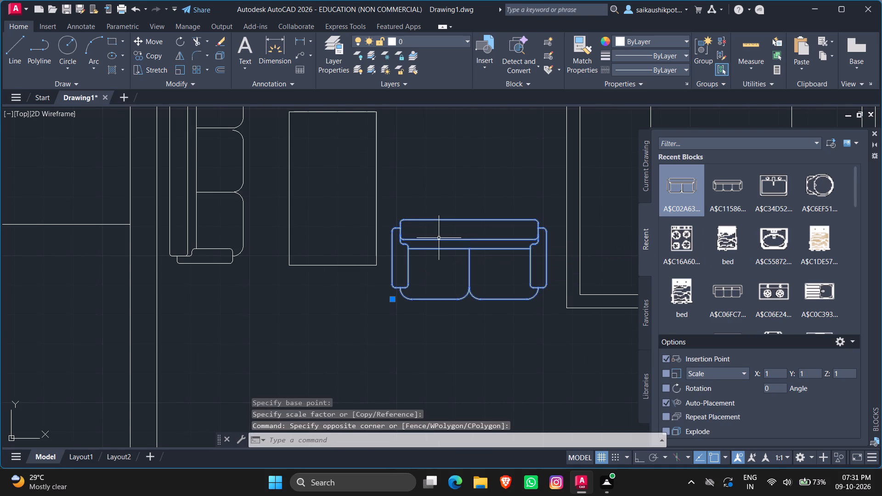
text(RO)
key(Return)
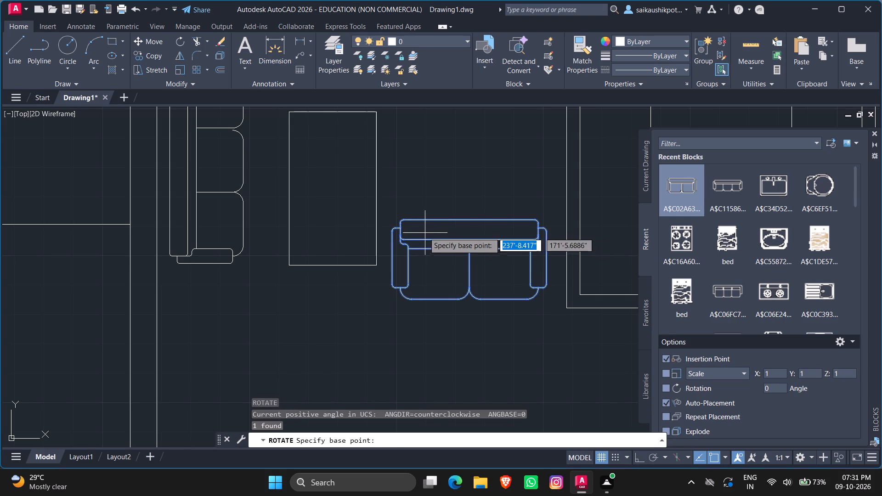
click(398, 222)
key(F8)
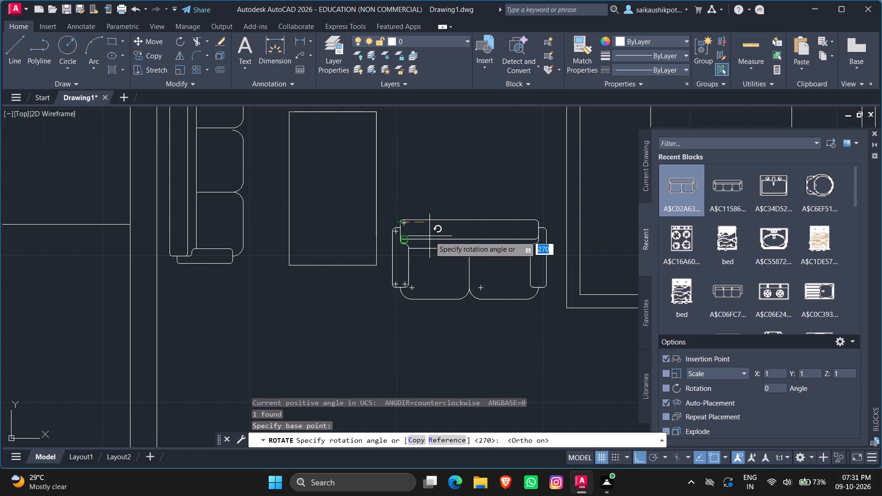
click(218, 236)
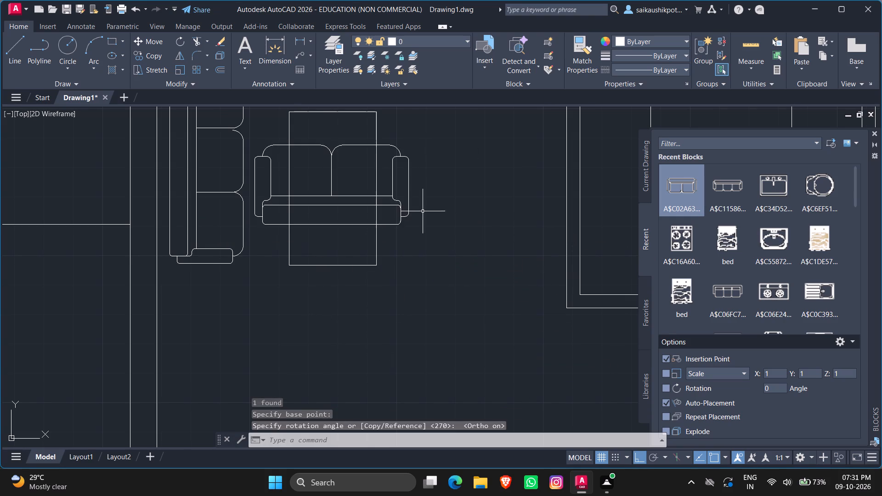
Move the two-seat sofa straight down so it sits just below the rectangular table, facing it.
click(405, 200)
click(395, 219)
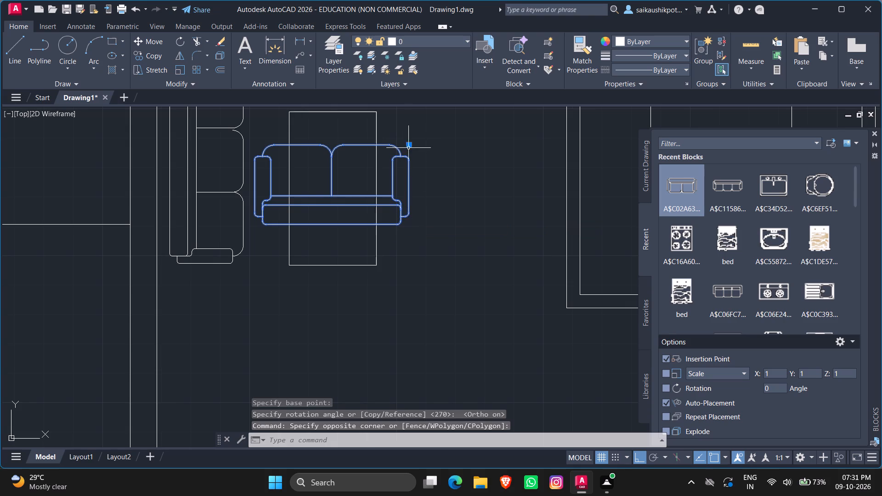
click(412, 145)
click(410, 147)
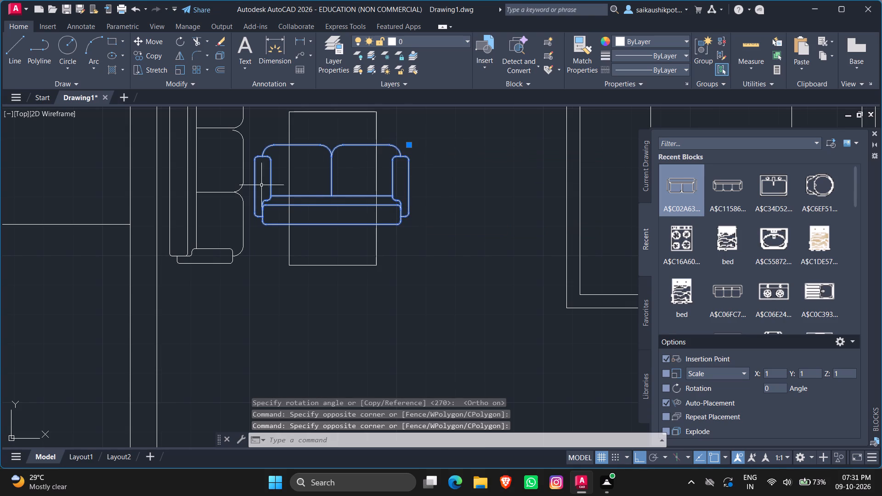
click(409, 145)
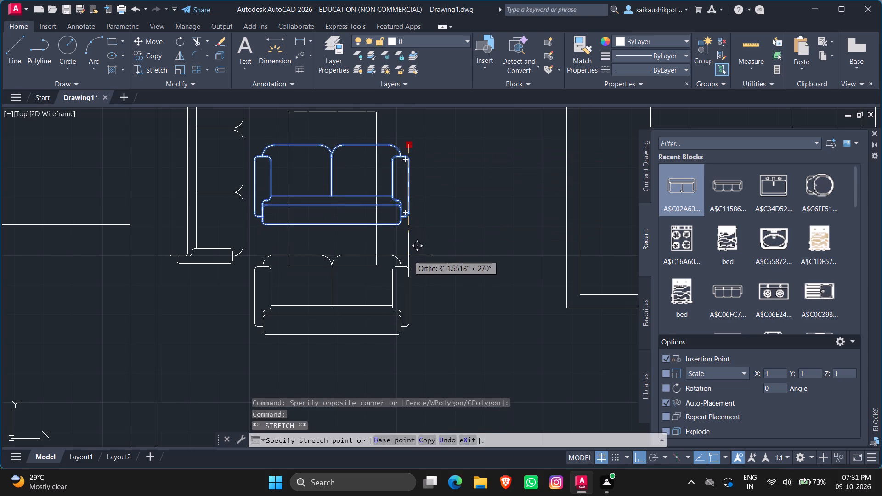
click(411, 291)
key(Escape)
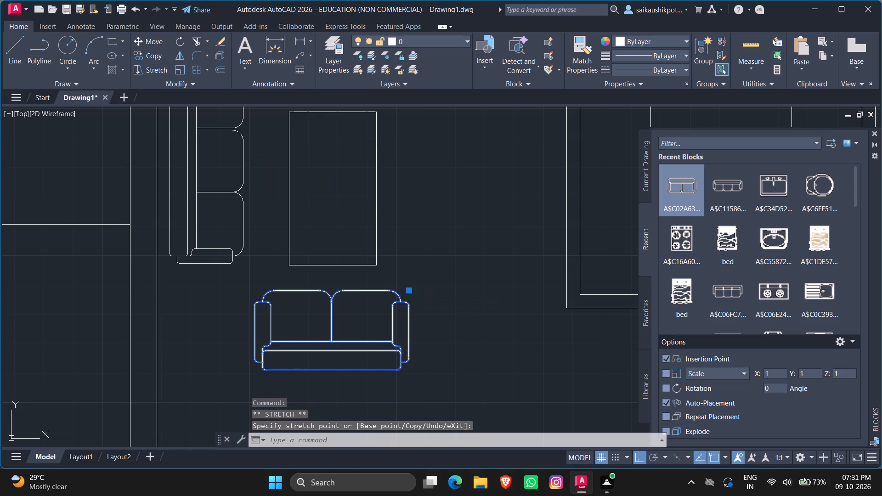
key(Escape)
Draw a nearly square side table, about 1'-6" by 1'-7", in the corner between the three-seat and two-seat sofas.
scroll(407, 273, down, 3)
scroll(362, 299, up, 1)
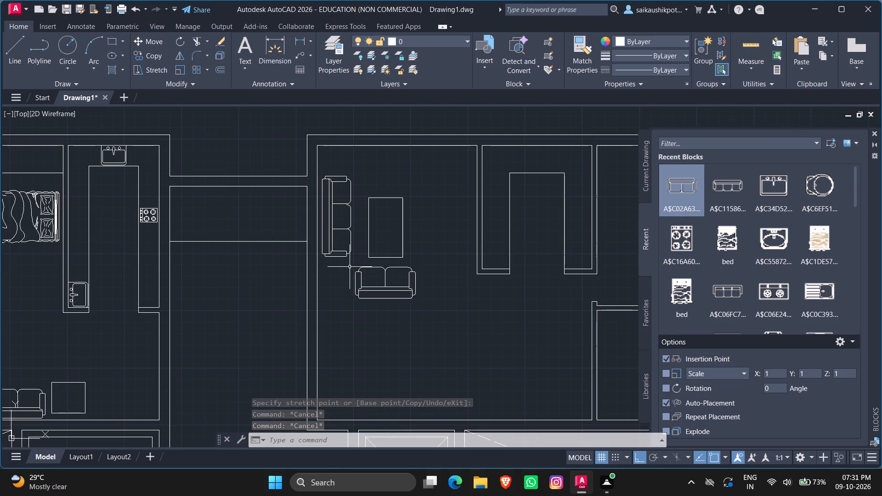
click(113, 42)
scroll(323, 282, up, 3)
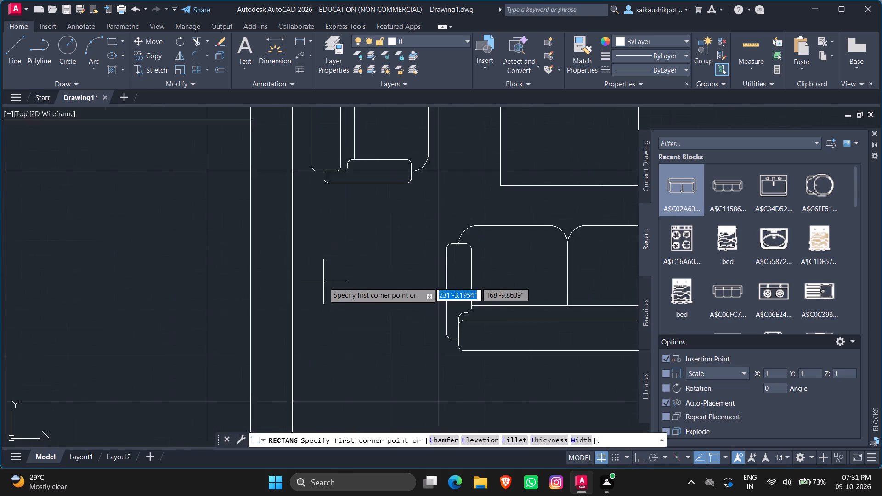
scroll(323, 282, up, 1)
click(316, 205)
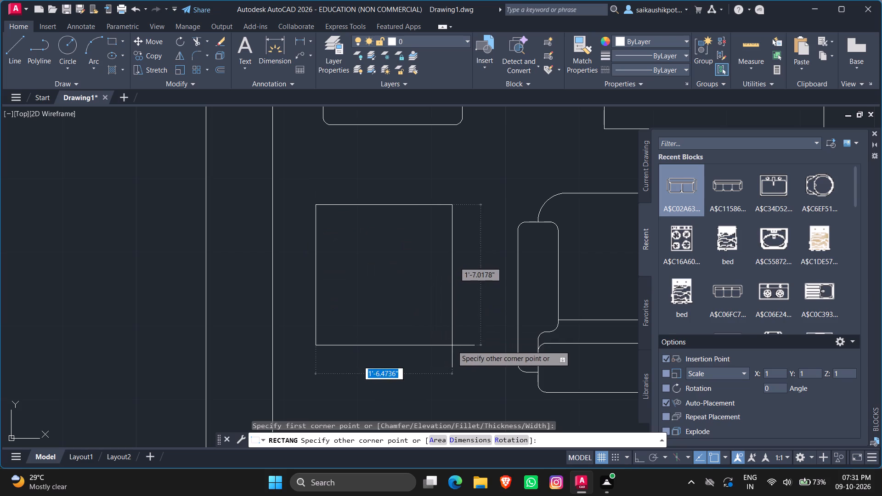
click(452, 345)
key(Escape)
key(Escape)
scroll(327, 349, down, 2)
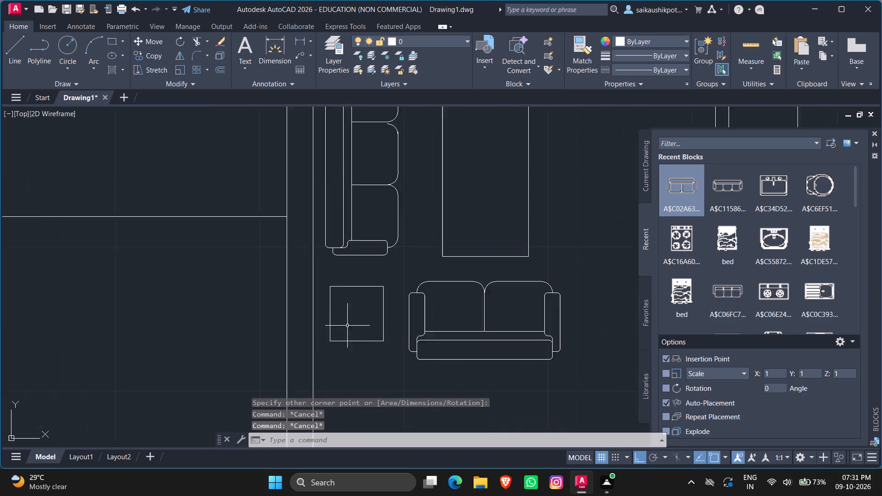
scroll(346, 319, down, 6)
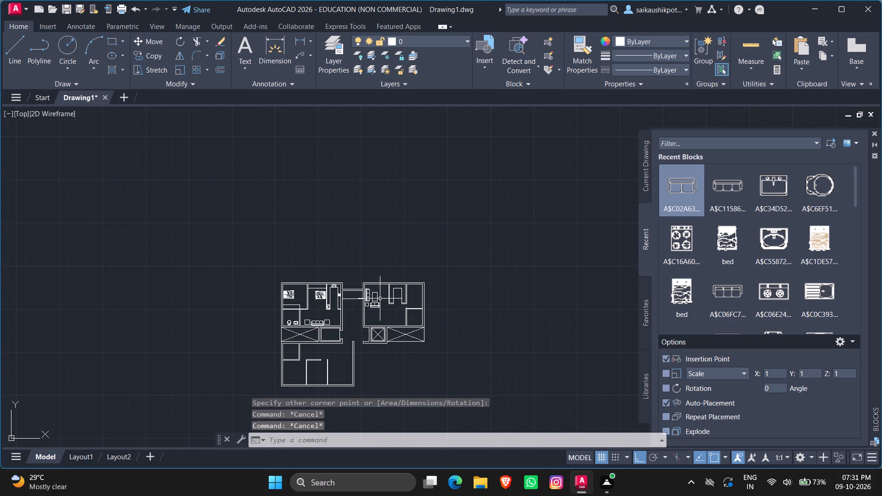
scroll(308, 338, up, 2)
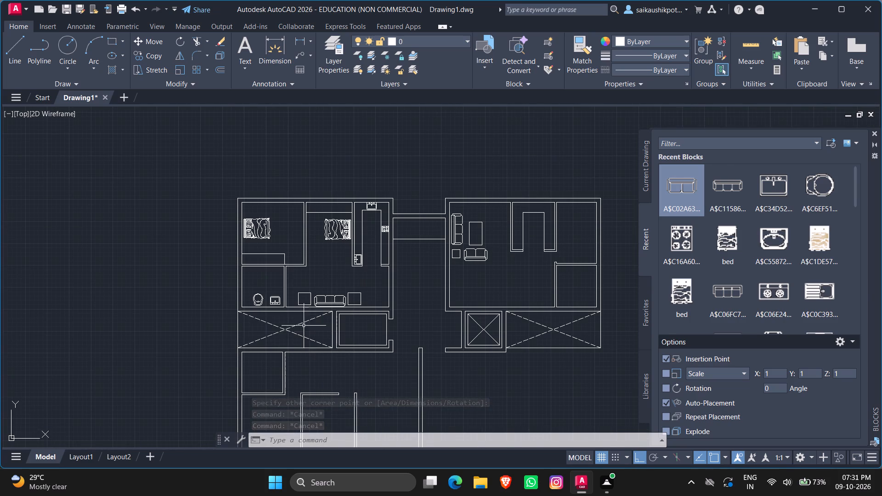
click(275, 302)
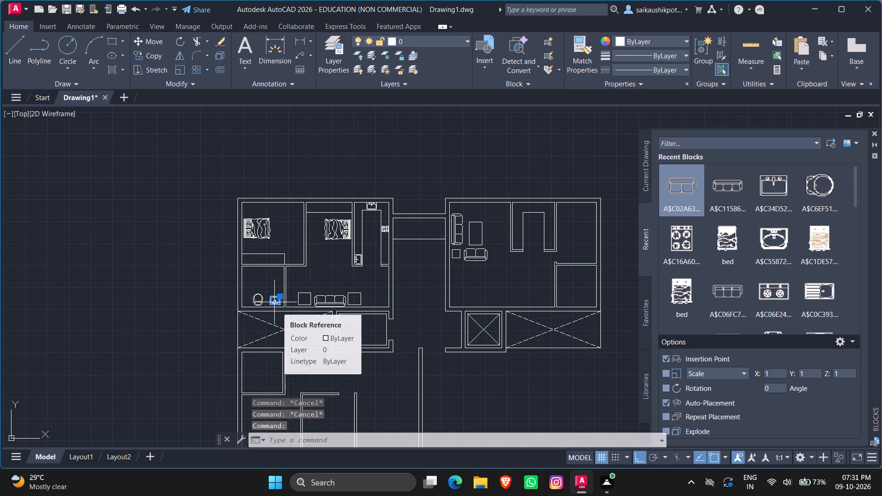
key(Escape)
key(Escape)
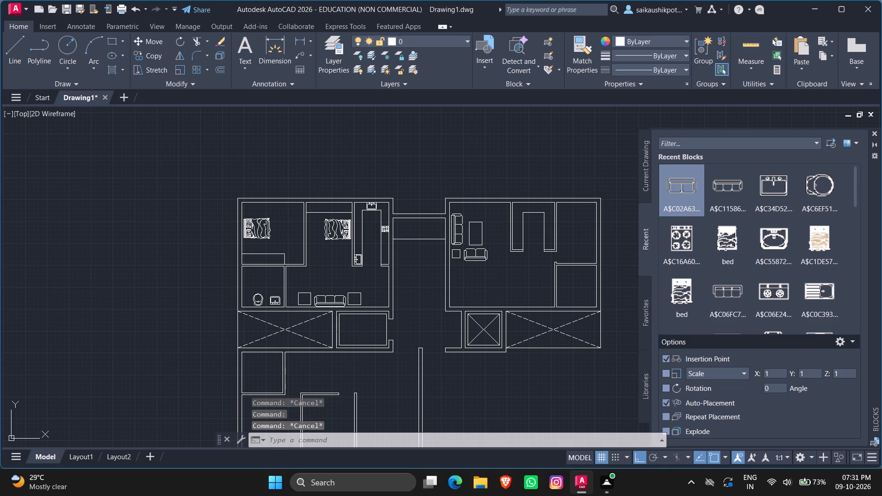
Copy the sink from the head of the left unit's kitchen counter onto the top run of the right unit's U-shaped counter.
scroll(368, 206, up, 3)
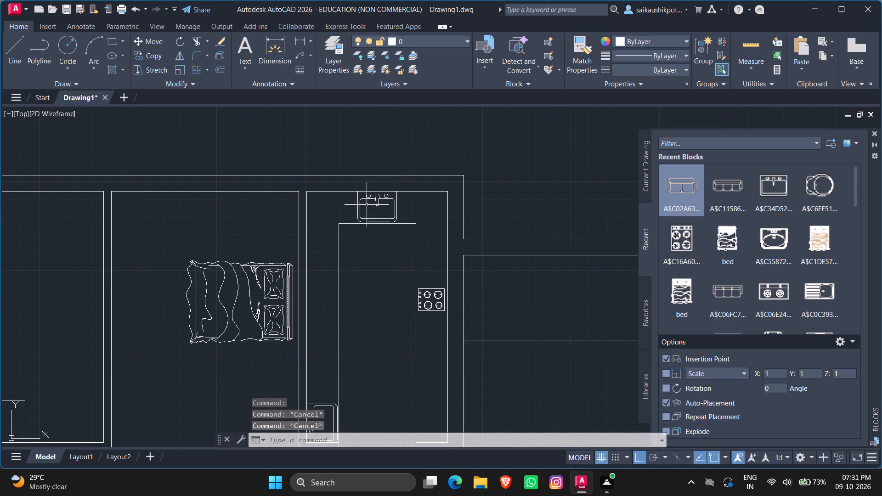
click(362, 203)
key(ctrl+c)
key(ctrl+v)
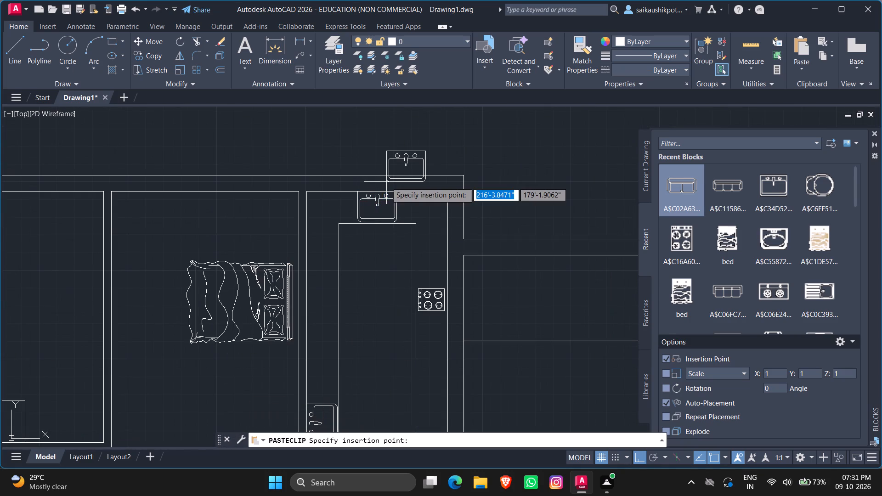
scroll(63, 171, down, 5)
scroll(171, 204, up, 3)
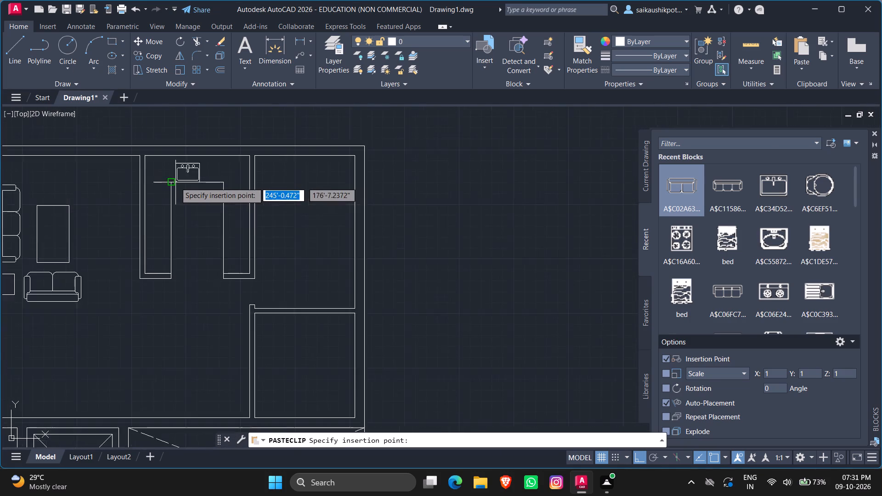
scroll(175, 182, up, 4)
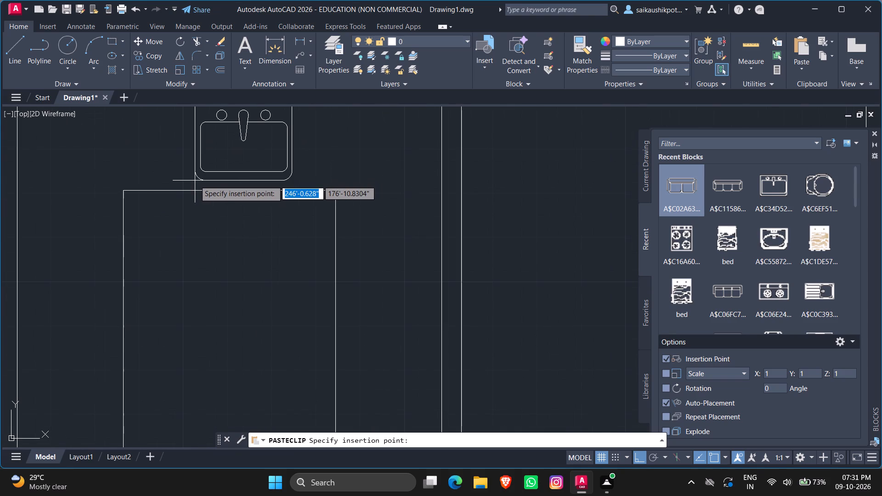
click(195, 180)
Copy the four-burner stove from the left unit's kitchen onto the right leg of the right unit's U-shaped counter.
scroll(194, 194, down, 3)
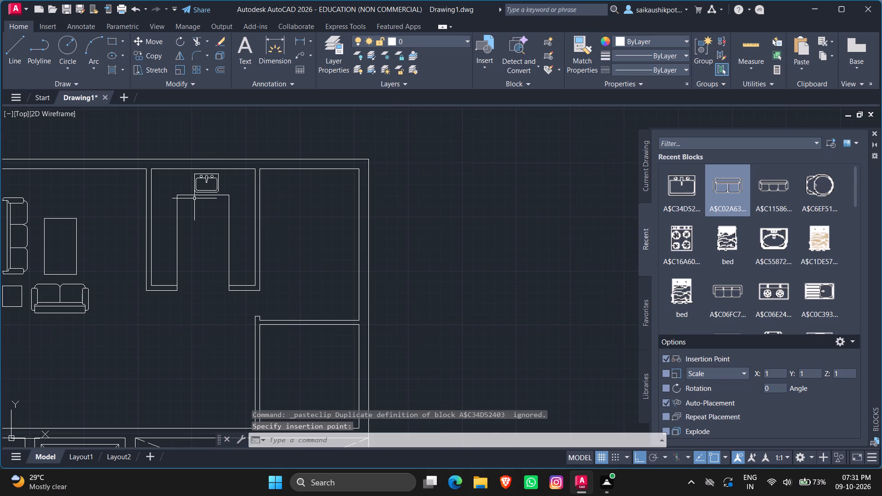
scroll(194, 199, down, 2)
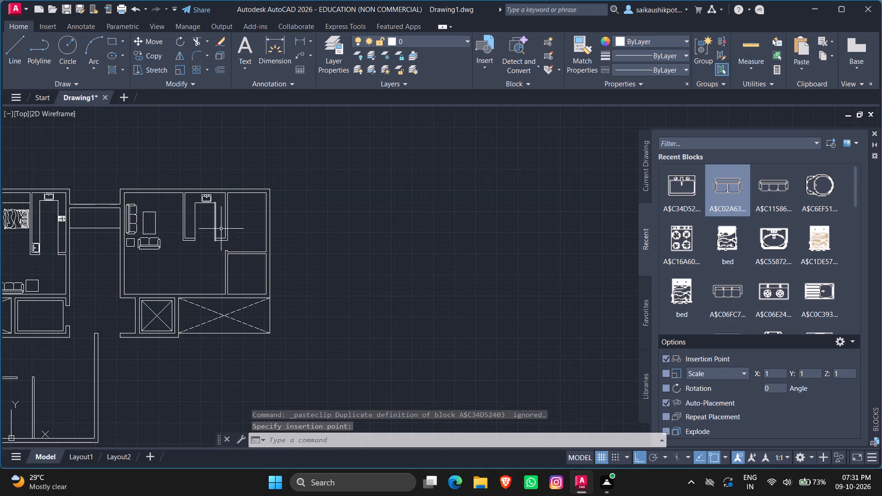
scroll(223, 230, down, 2)
scroll(194, 246, up, 3)
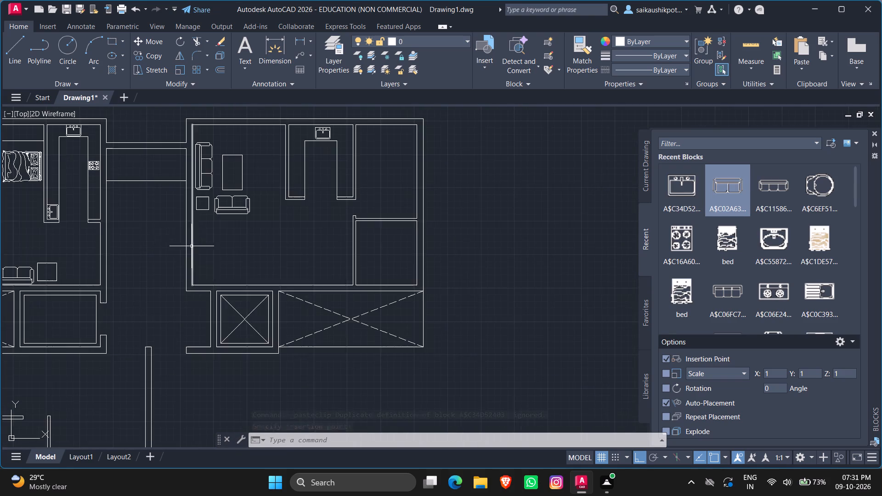
scroll(122, 208, down, 3)
scroll(172, 204, up, 1)
scroll(77, 185, up, 5)
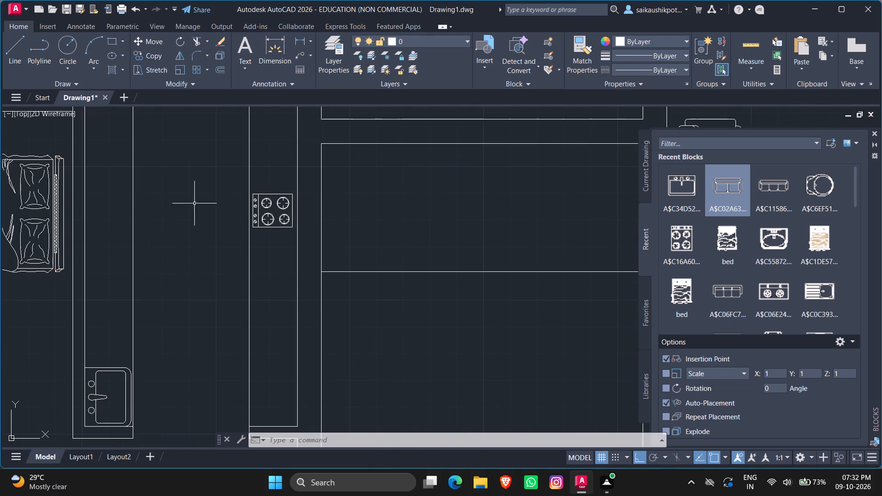
click(256, 207)
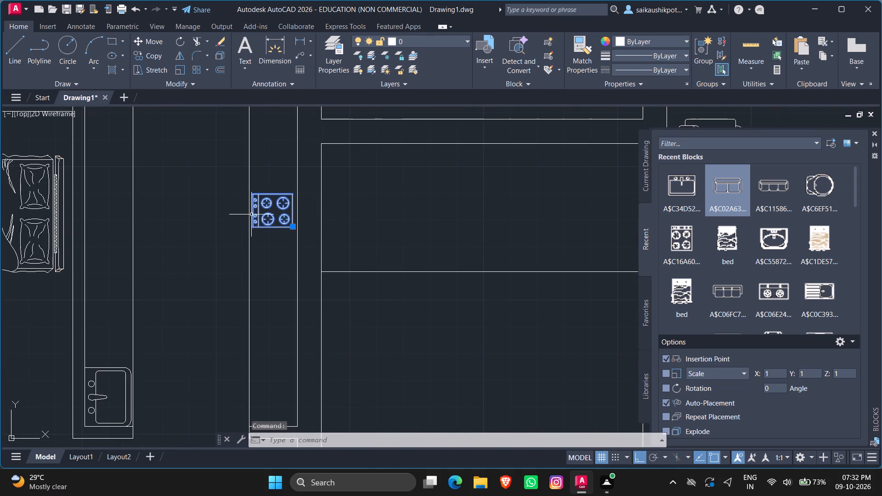
key(ctrl+c)
key(ctrl+v)
scroll(235, 230, down, 4)
scroll(394, 243, up, 3)
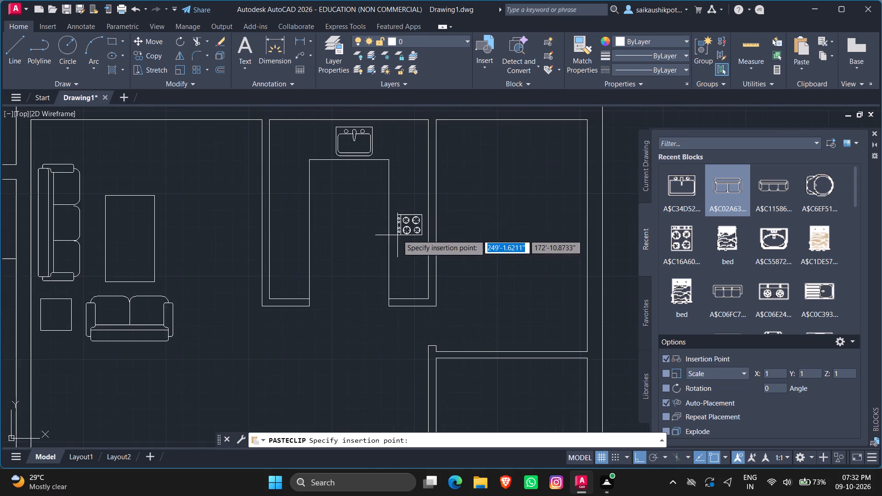
click(399, 219)
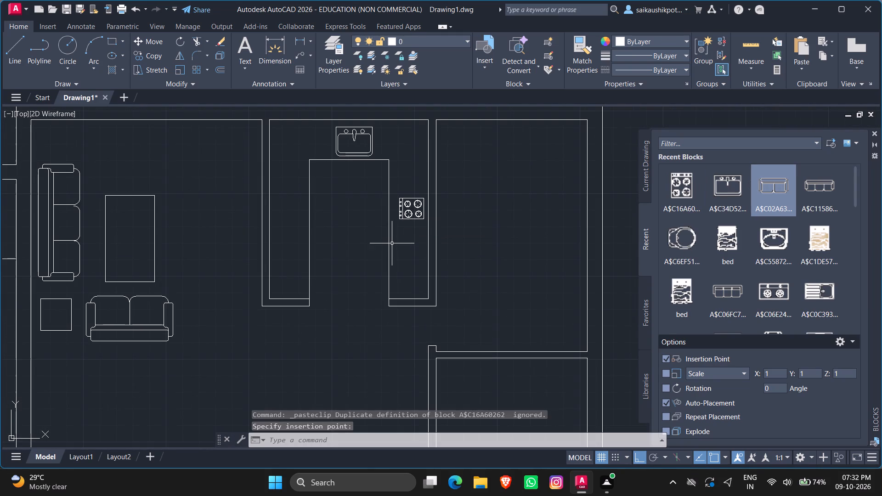
key(Escape)
key(Escape)
Copy the left unit's sideways-facing sink into the inner bottom corner of the left leg of the right unit's U-shaped counter.
scroll(135, 277, down, 2)
scroll(74, 286, down, 2)
scroll(155, 297, down, 1)
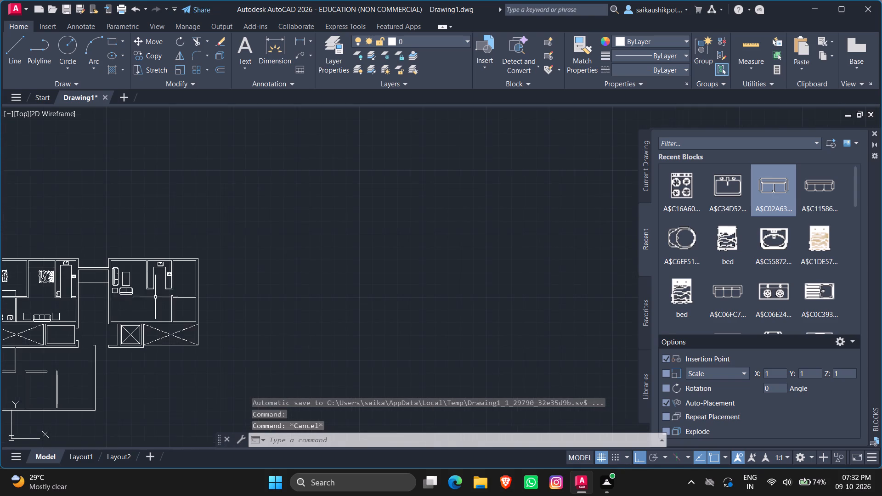
scroll(94, 297, up, 5)
click(91, 289)
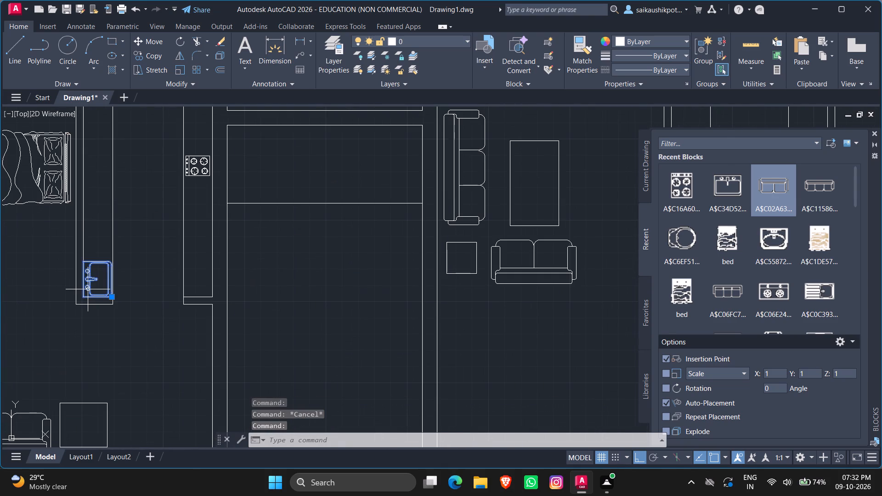
key(ctrl+c)
key(ctrl+v)
scroll(193, 315, down, 3)
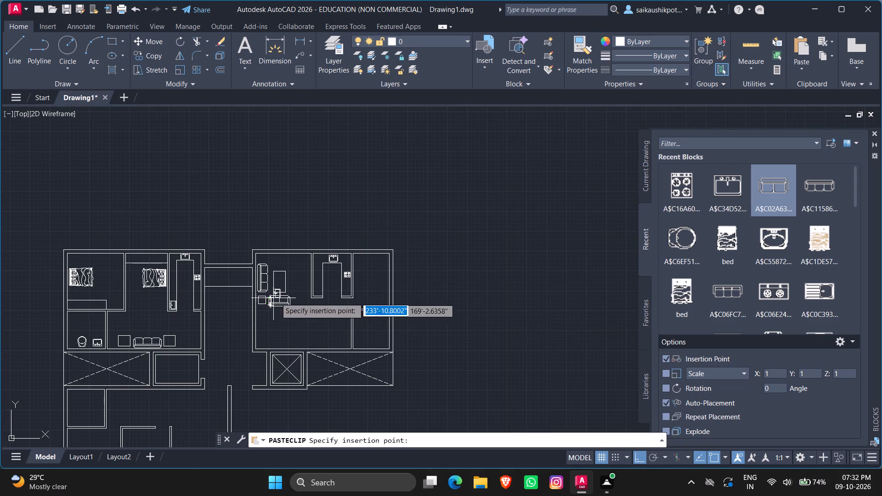
scroll(296, 288, up, 3)
scroll(374, 305, up, 3)
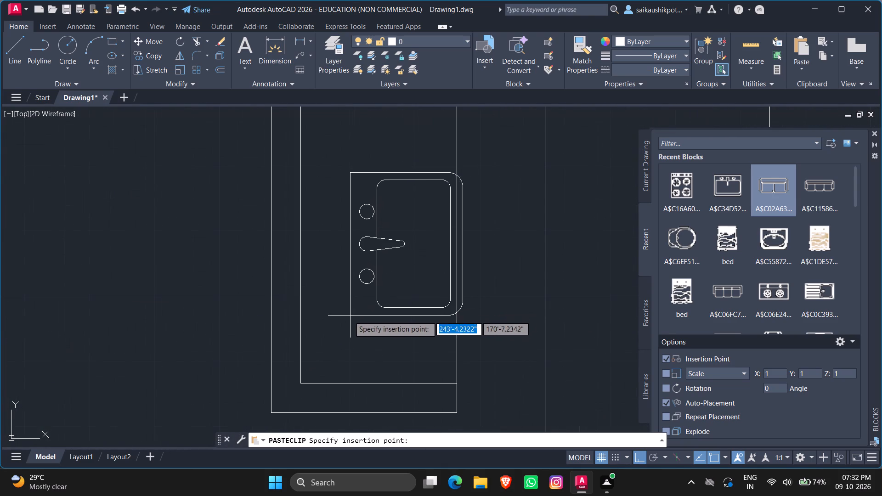
click(299, 382)
scroll(331, 323, down, 3)
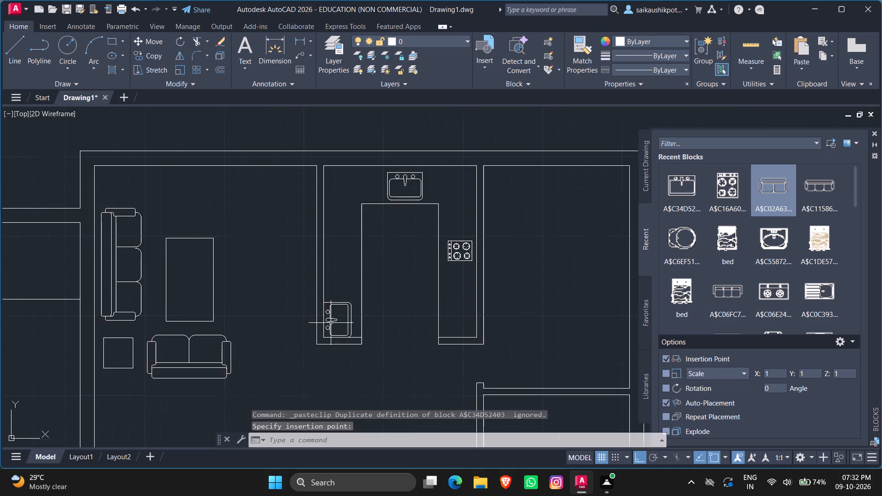
key(Escape)
key(Escape)
Check distances around the passage between the two upper units with the quick Measure tool.
scroll(331, 323, down, 2)
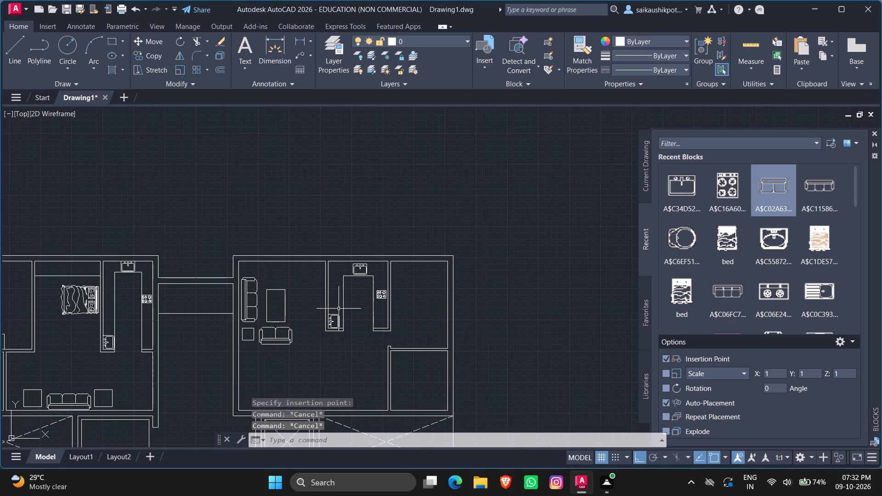
scroll(334, 320, down, 3)
scroll(241, 338, up, 4)
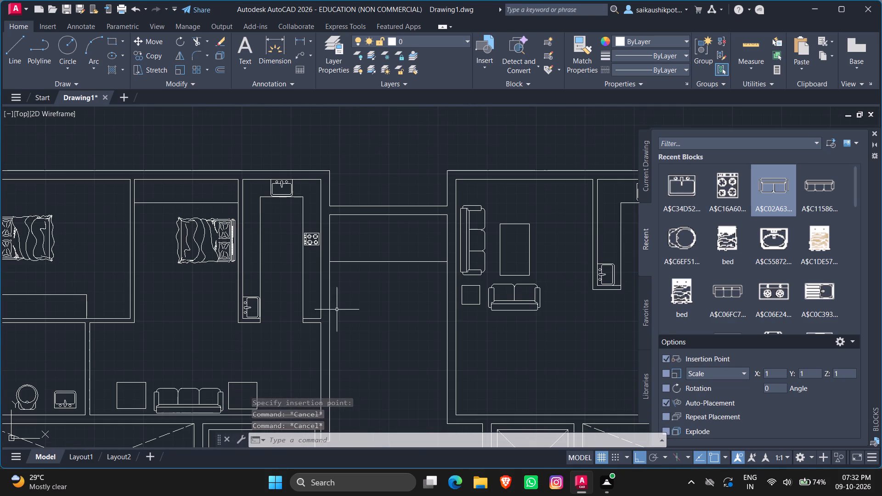
scroll(357, 304, down, 1)
click(744, 46)
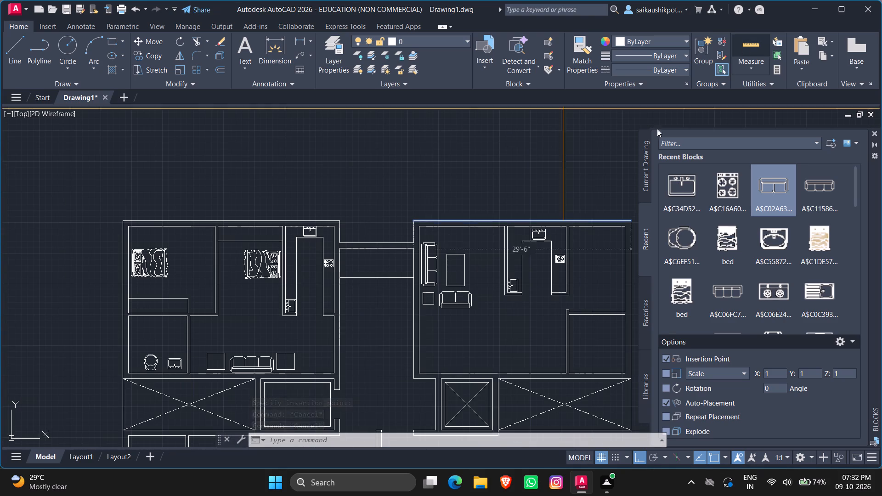
key(Escape)
key(Escape)
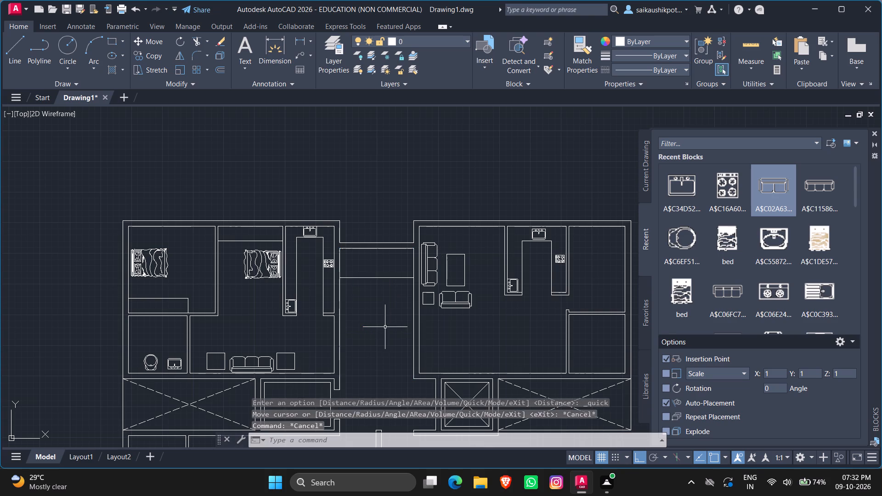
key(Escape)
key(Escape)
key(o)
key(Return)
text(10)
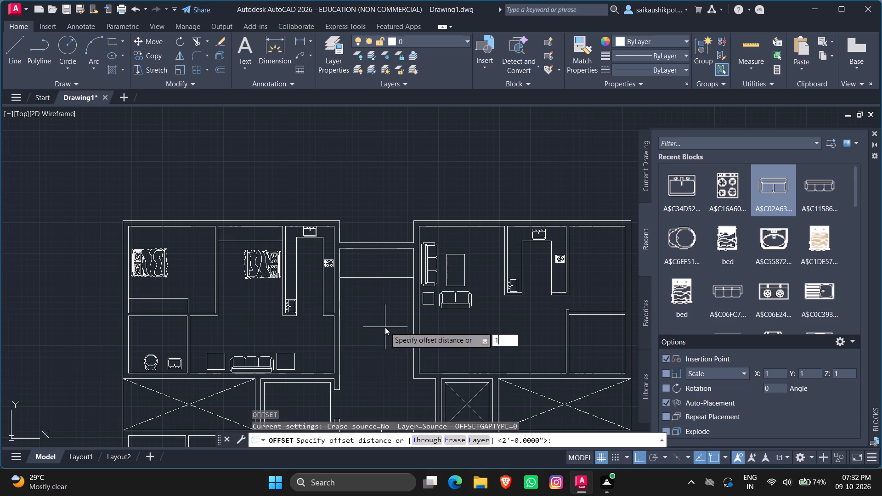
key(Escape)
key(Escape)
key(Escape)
Offset the left unit's outer right wall line 5' into the passage between the two upper units.
key(o)
key(Return)
text(5')
key(Return)
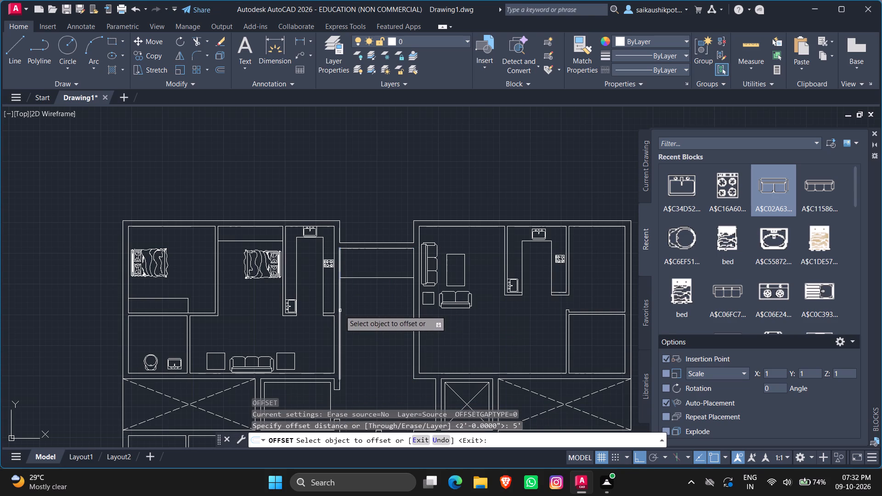
click(340, 310)
click(375, 316)
key(Escape)
key(Escape)
key(Escape)
Trim away the part of the new passage line that lies above the horizontal line across the passage.
text(TR)
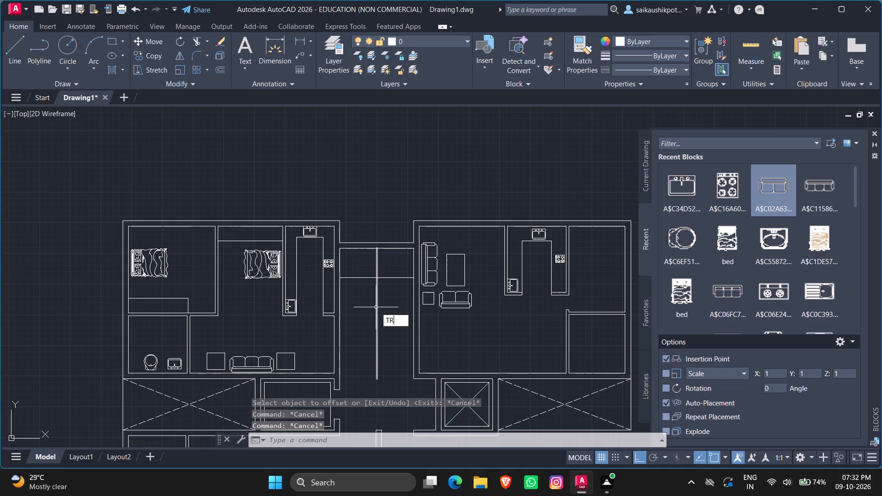
key(Return)
key(Return)
click(384, 265)
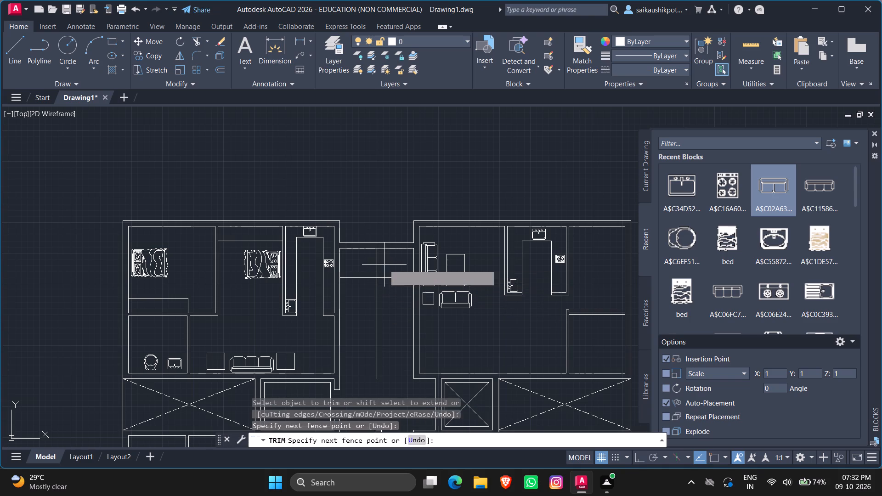
click(362, 264)
key(Escape)
Draw a short line across the left unit's right wall, continuing the living room's bottom inner wall line to the outer face.
scroll(387, 310, down, 1)
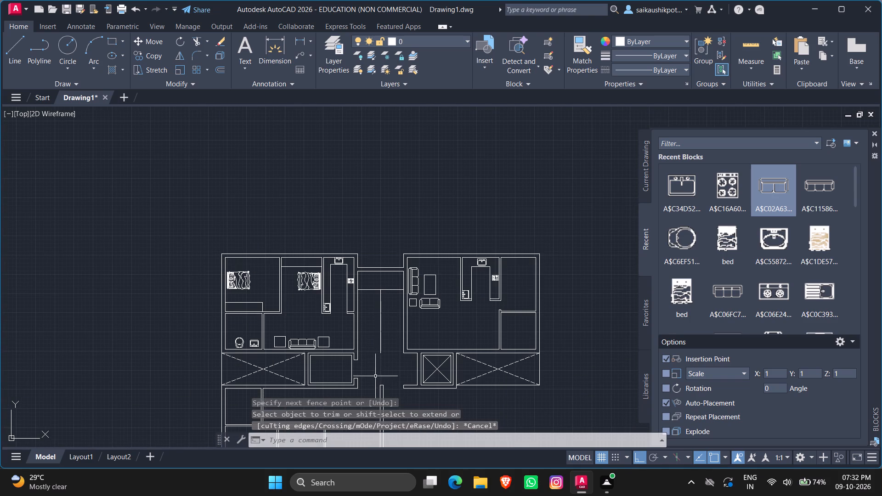
scroll(358, 343, up, 2)
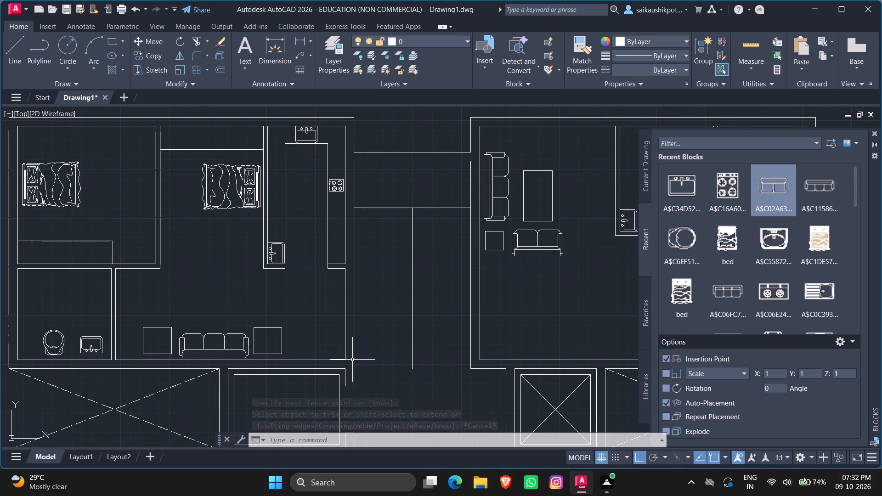
key(l)
key(Return)
scroll(348, 361, up, 2)
click(338, 359)
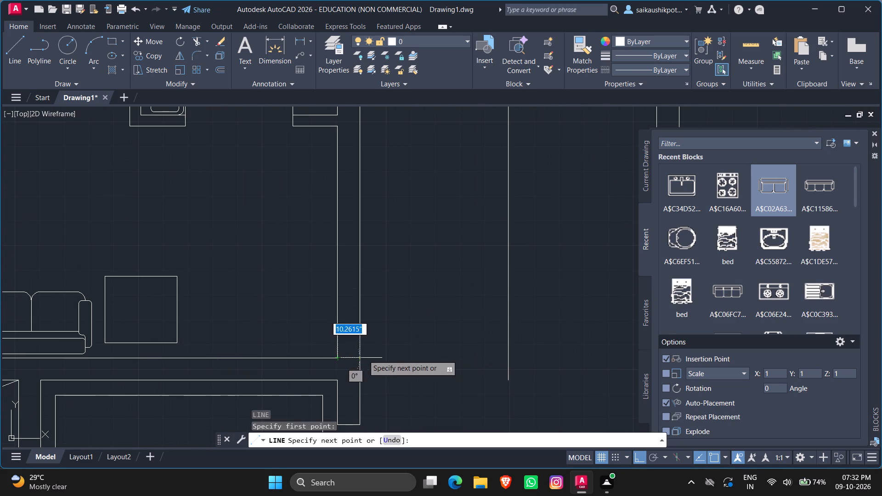
click(365, 355)
key(Escape)
Offset the short line across the left unit's right wall 4' upward along the wall.
key(o)
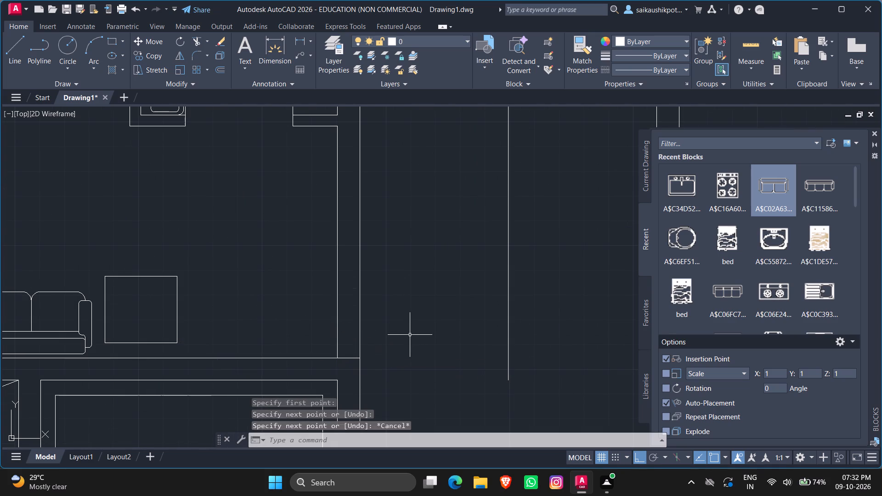
key(Return)
text(4')
key(Return)
click(345, 357)
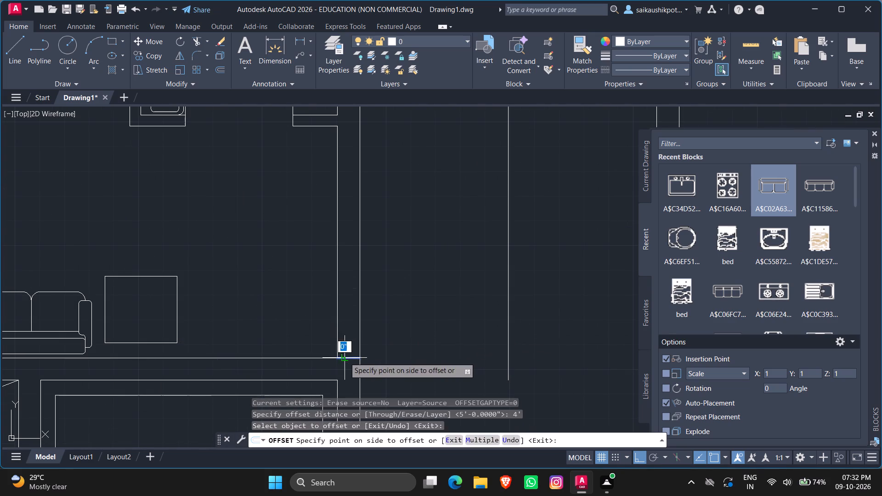
click(349, 301)
key(Escape)
key(Escape)
Trim both faces of the left unit's right wall between the two short cross lines to open a doorway.
text(TR)
key(Return)
key(Return)
drag(396, 289, 389, 289)
click(335, 302)
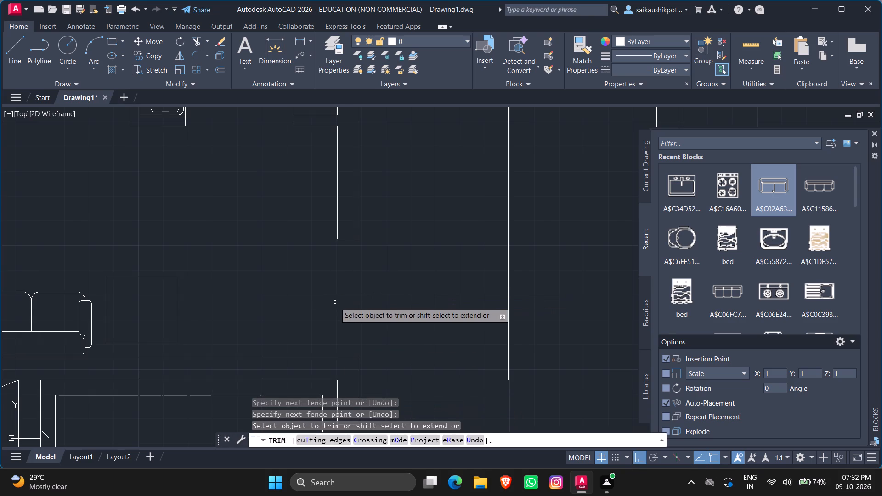
key(Escape)
key(Escape)
key(Escape)
key(Escape)
key(Escape)
key(Escape)
Draw the door leaf outline from the doorway's lower outer corner, 4' into the living room and 2" up.
key(l)
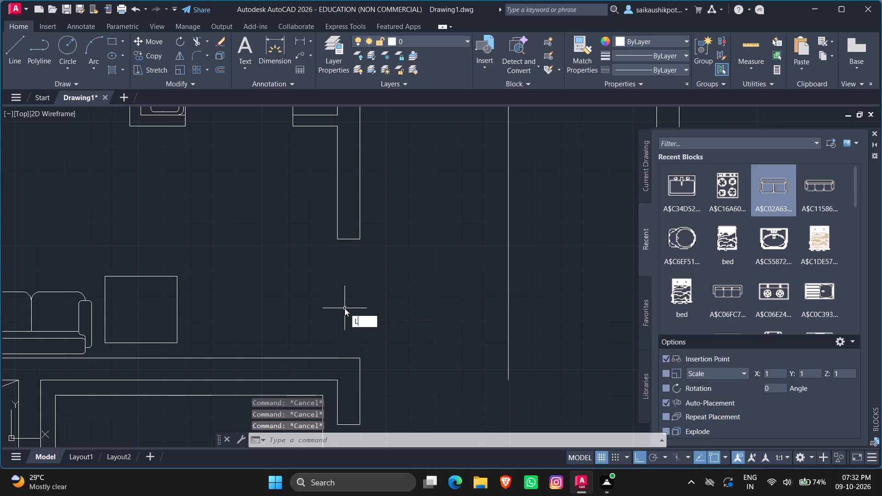
key(Return)
click(361, 358)
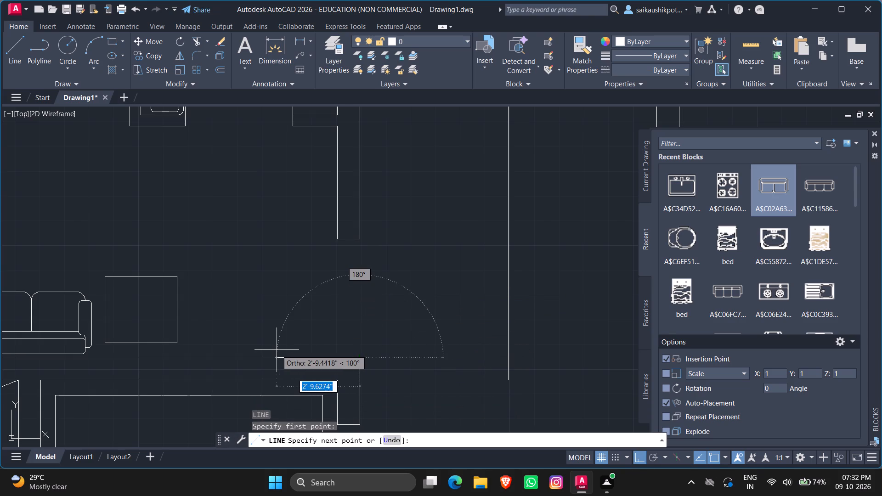
text(4')
key(Return)
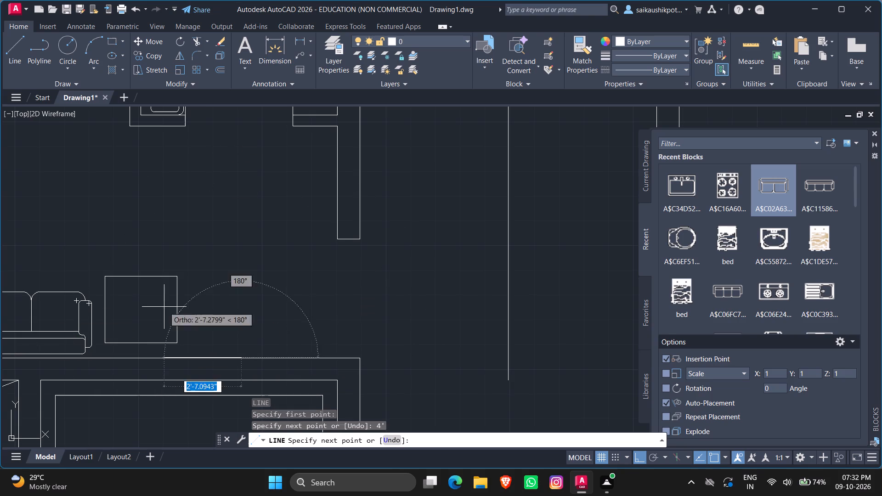
key(F8)
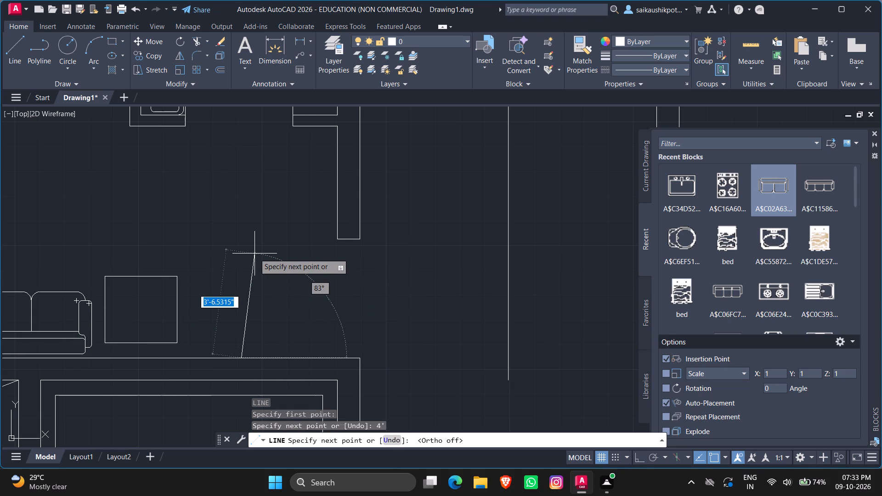
key(F8)
text(2")
key(Return)
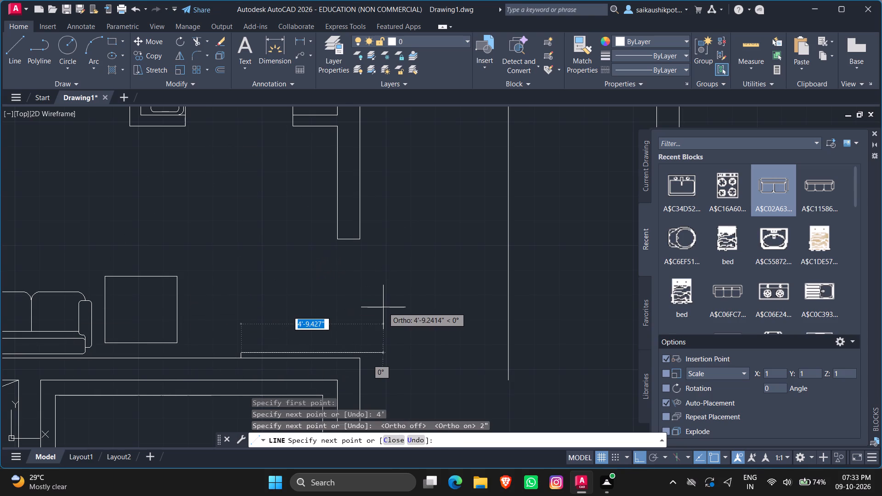
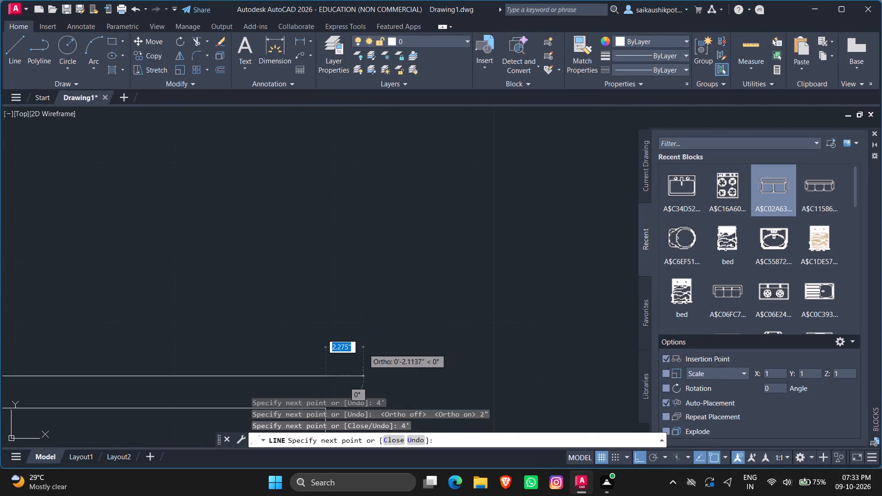
Close the door leaf outline back at the doorway's lower outer corner and finish the line.
scroll(365, 282, down, 2)
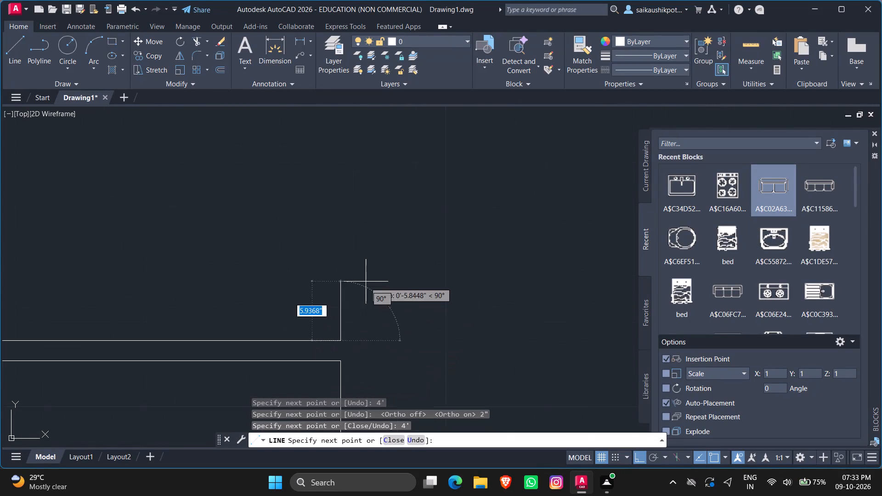
scroll(365, 313, down, 1)
scroll(355, 326, up, 1)
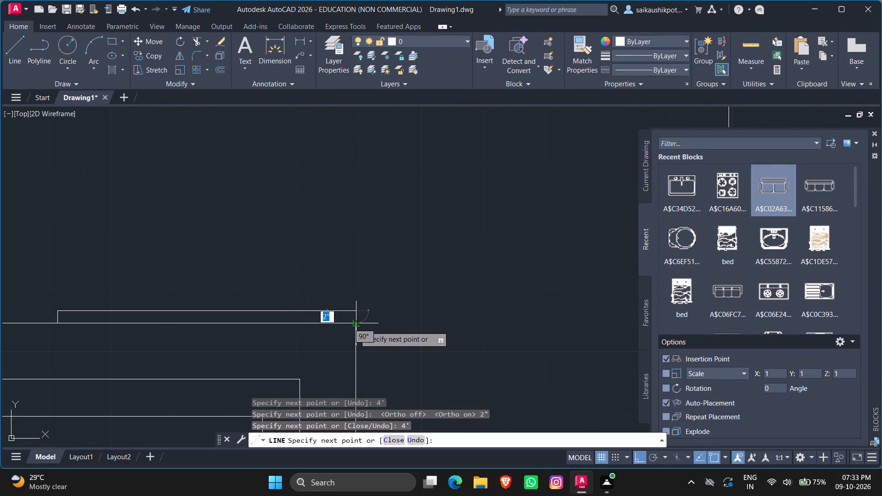
click(356, 325)
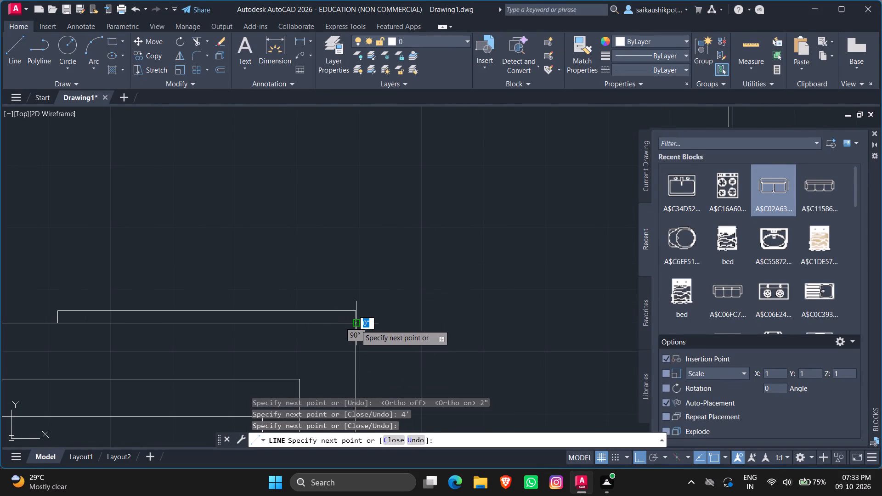
key(Escape)
key(Escape)
scroll(373, 304, down, 3)
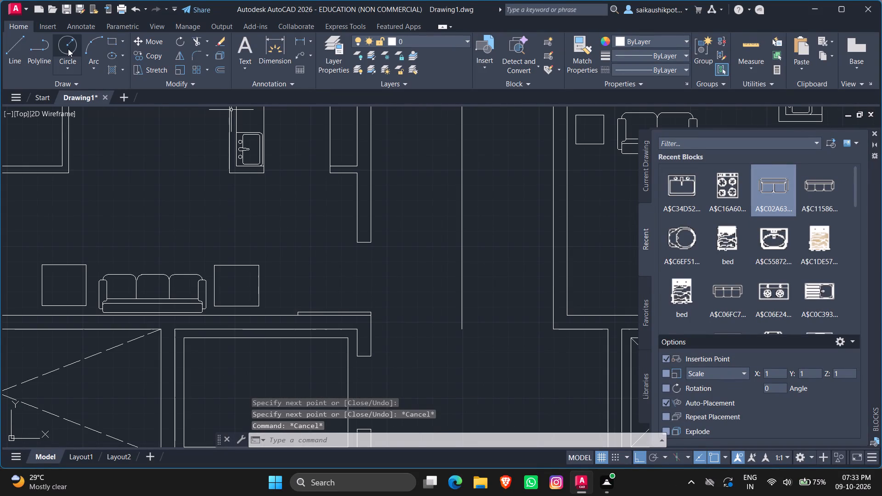
Draw the door swing arc from the leaf's free end to the doorway's upper outer corner.
click(95, 44)
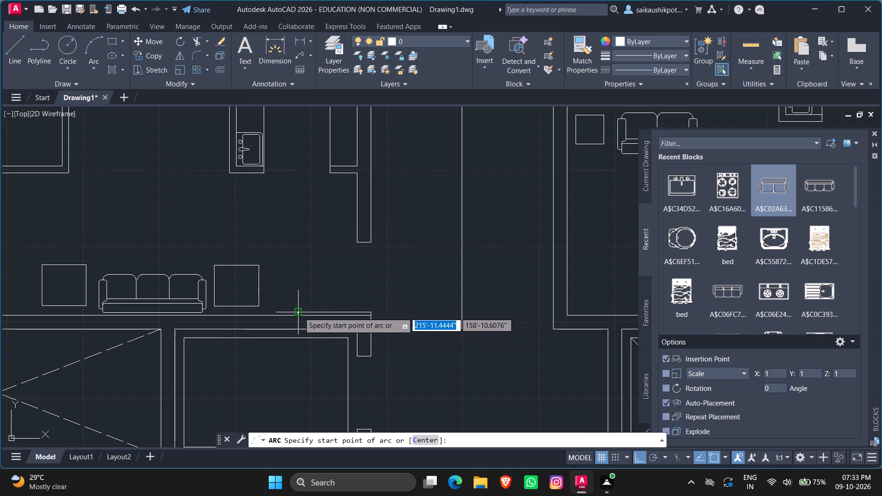
click(299, 312)
key(F8)
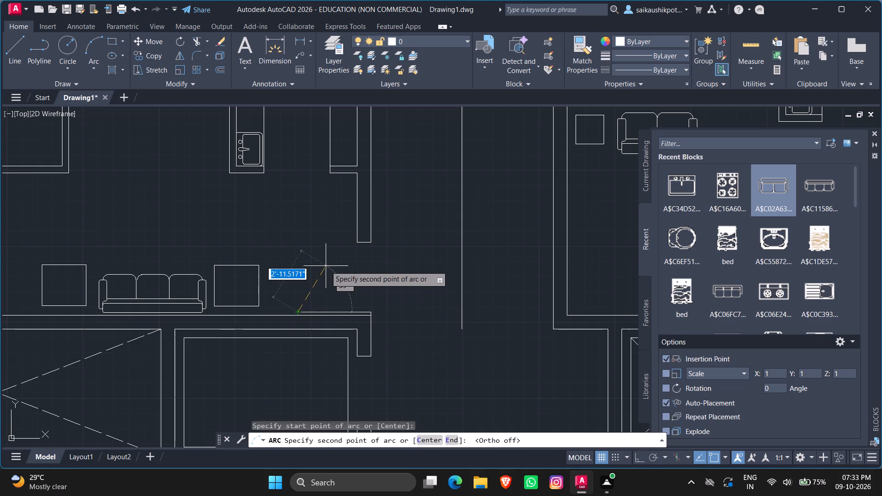
click(326, 262)
click(370, 239)
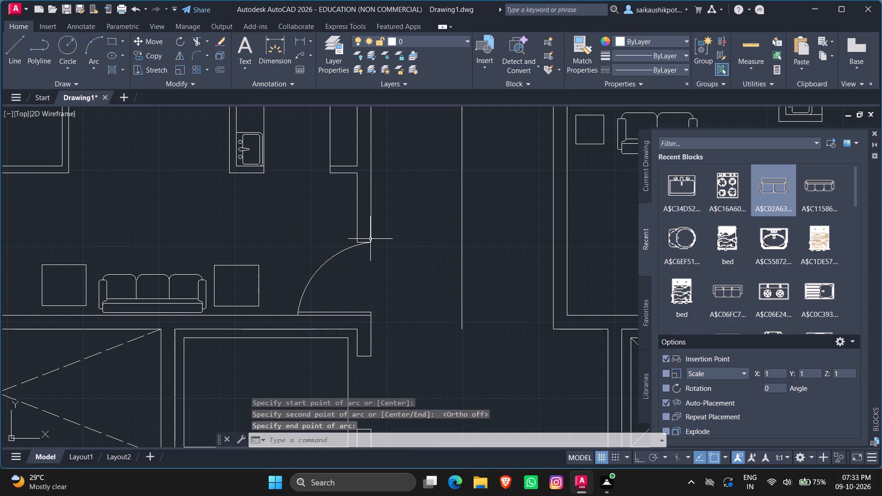
Stretch the door swing arc's midpoint outward into the living room, to a radius of about 3'-9.7".
click(342, 271)
click(315, 255)
scroll(315, 255, up, 2)
click(329, 281)
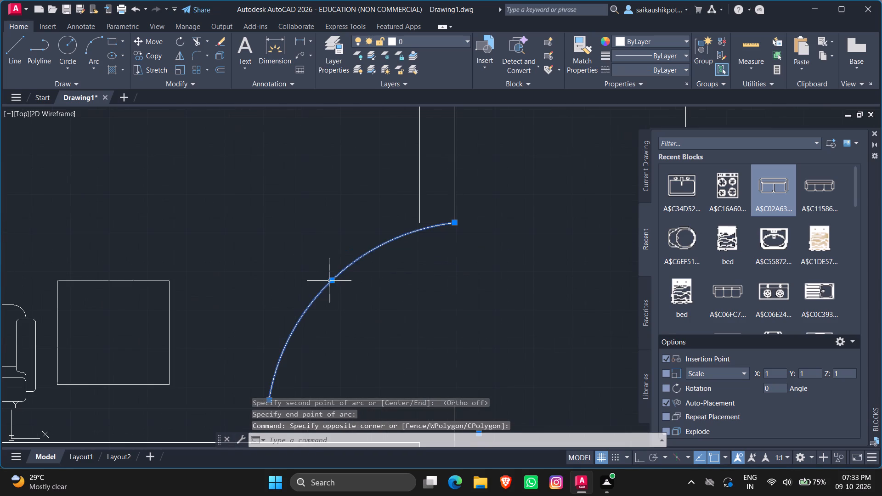
click(332, 280)
scroll(321, 273, up, 2)
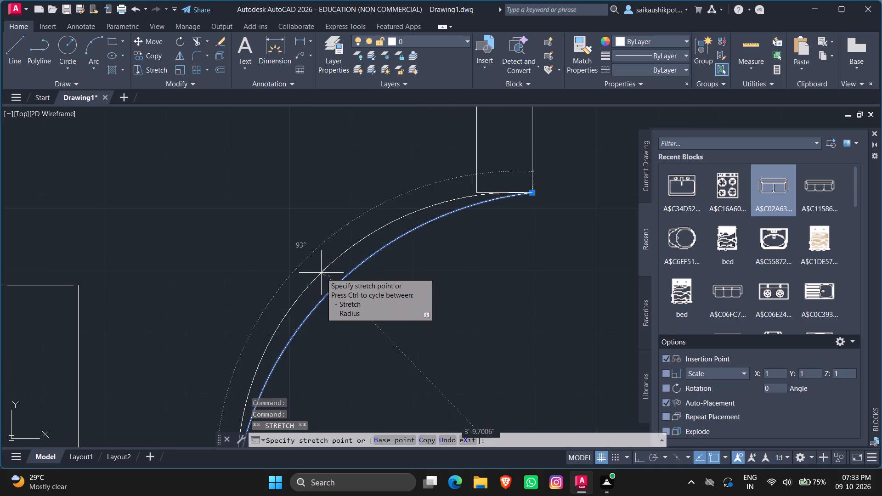
click(321, 273)
key(Escape)
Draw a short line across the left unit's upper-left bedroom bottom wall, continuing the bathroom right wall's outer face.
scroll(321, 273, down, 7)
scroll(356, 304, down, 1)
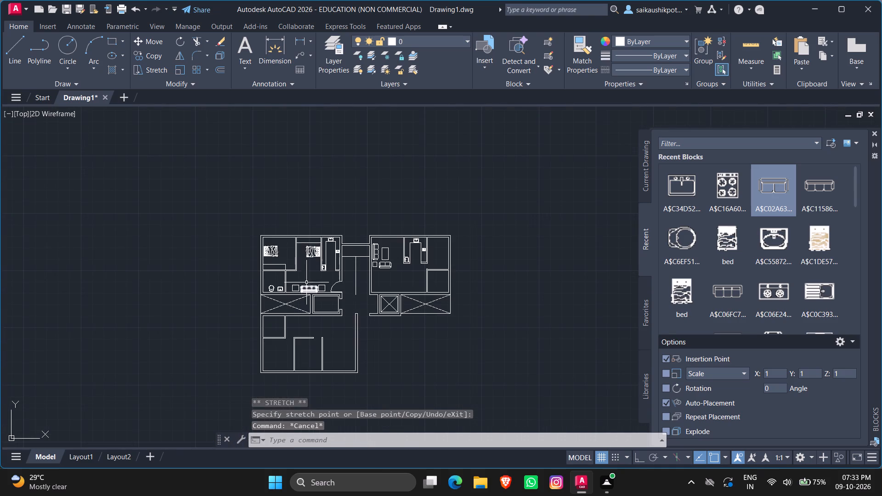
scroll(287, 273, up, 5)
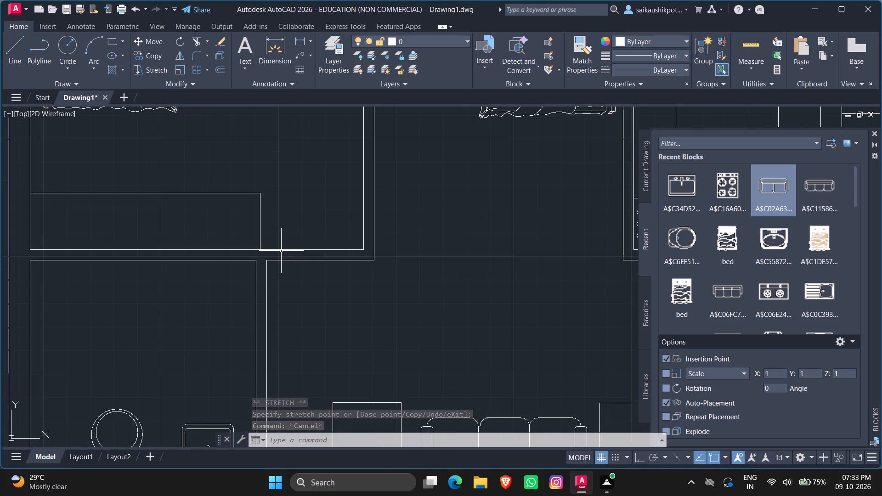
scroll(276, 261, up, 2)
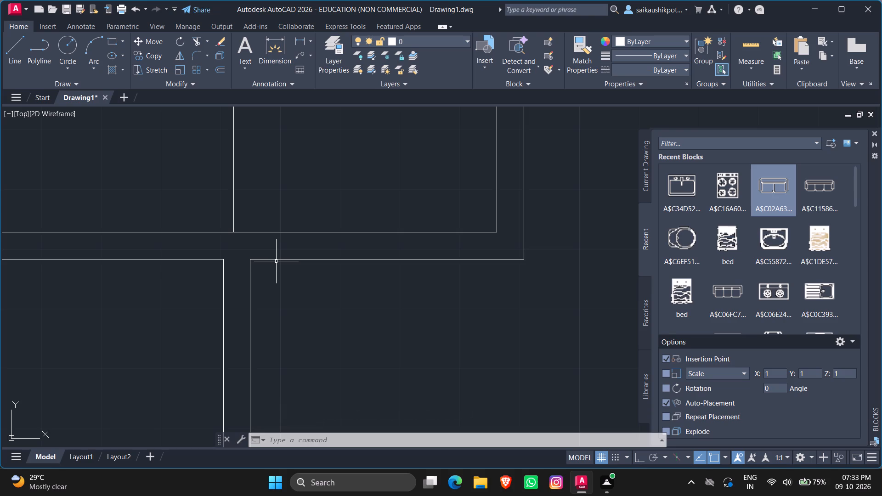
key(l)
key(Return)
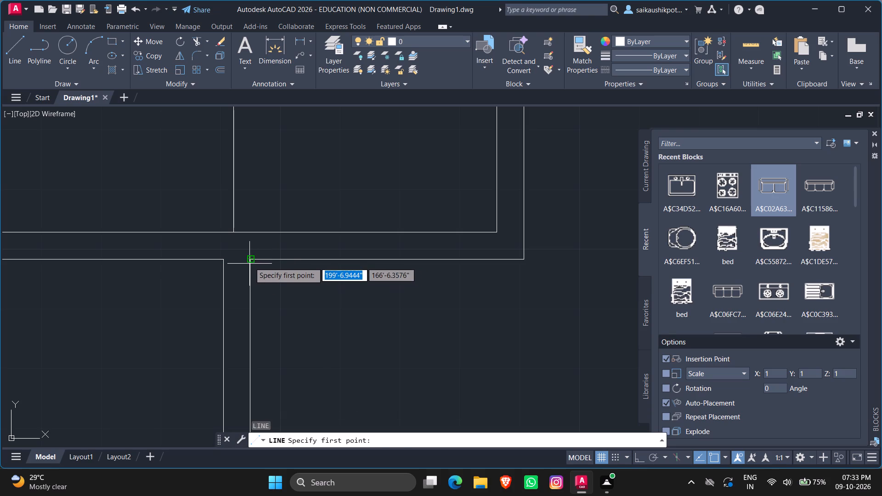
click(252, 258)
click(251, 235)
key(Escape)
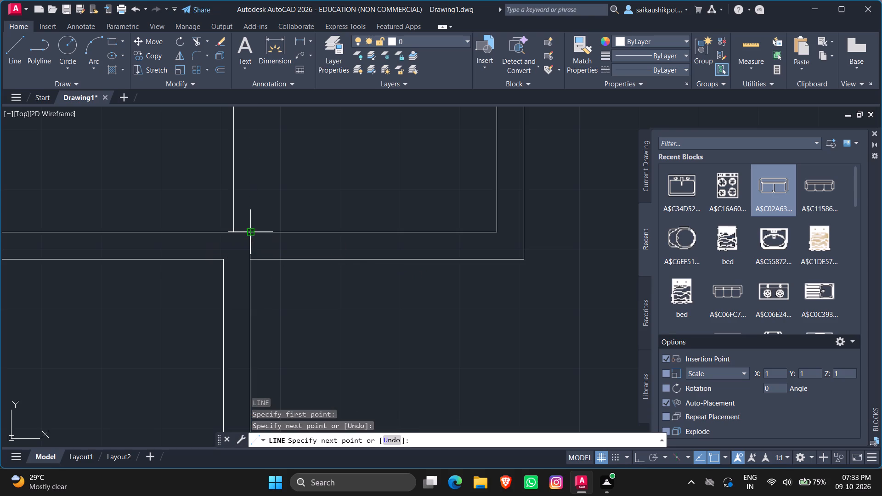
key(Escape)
Measure the distances around the bedroom's lower-right corner with Quick measure.
click(751, 46)
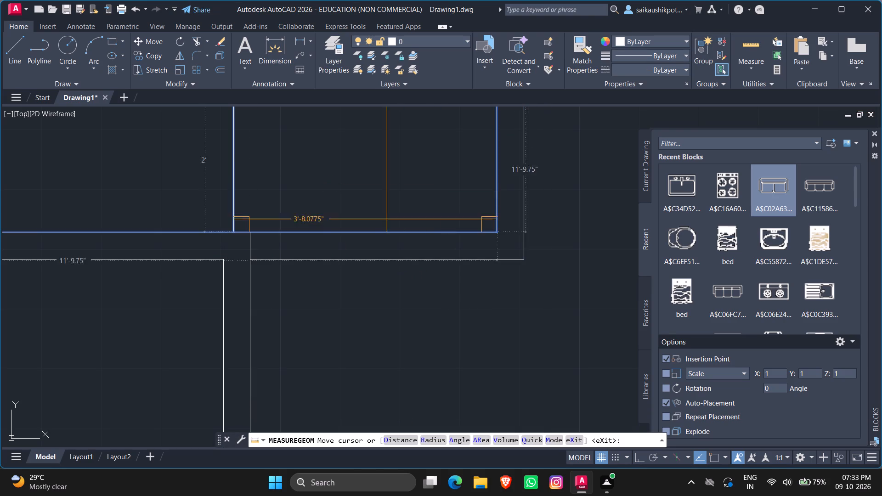
key(Escape)
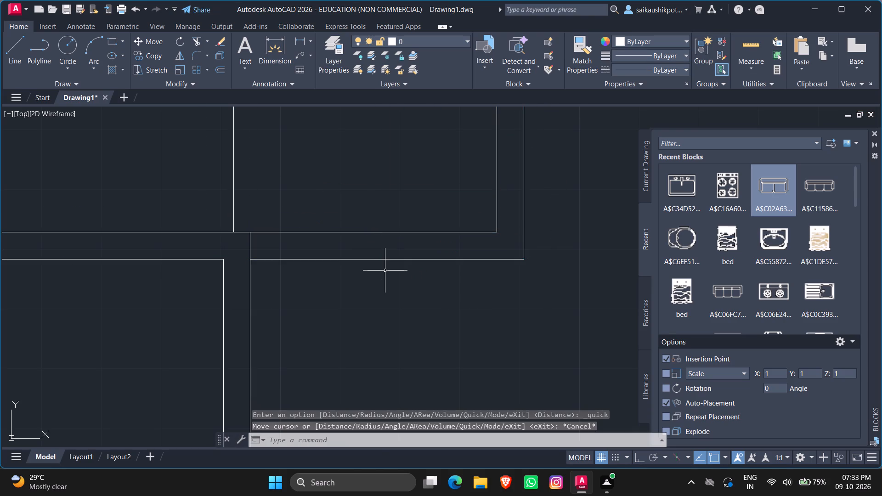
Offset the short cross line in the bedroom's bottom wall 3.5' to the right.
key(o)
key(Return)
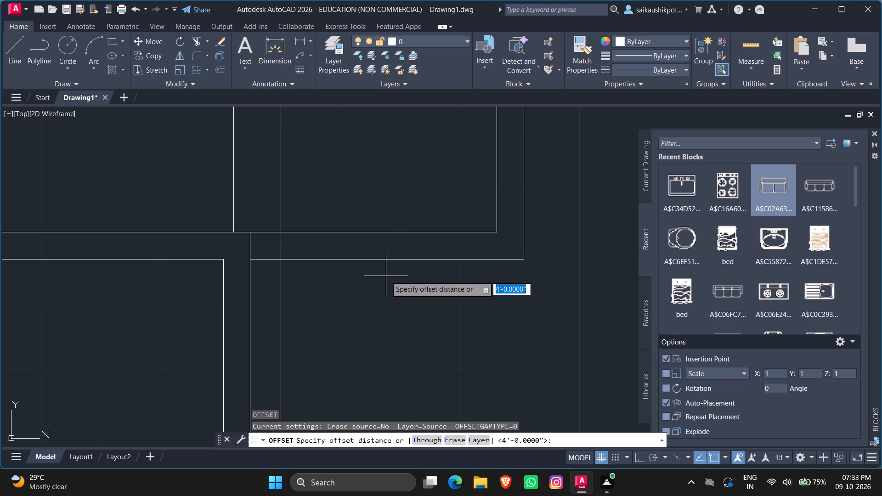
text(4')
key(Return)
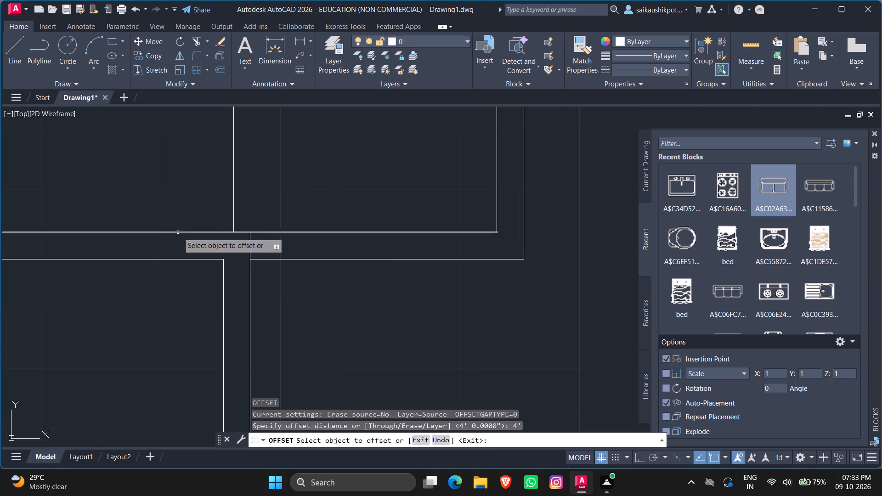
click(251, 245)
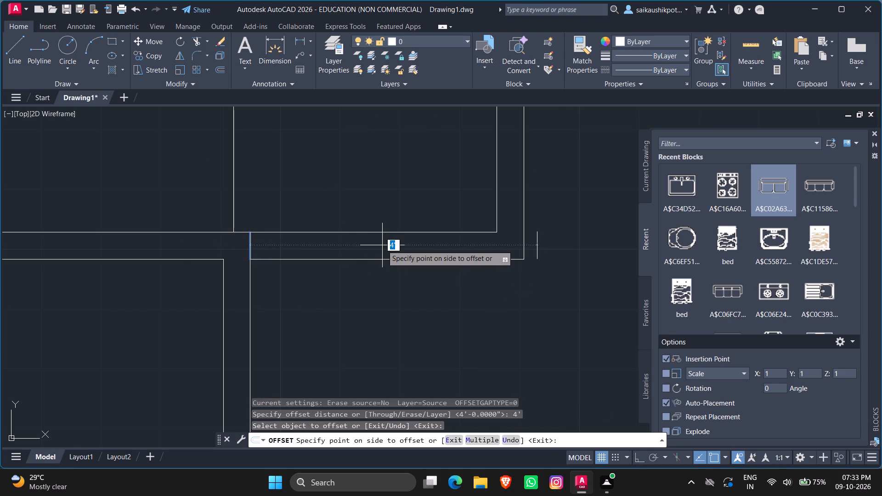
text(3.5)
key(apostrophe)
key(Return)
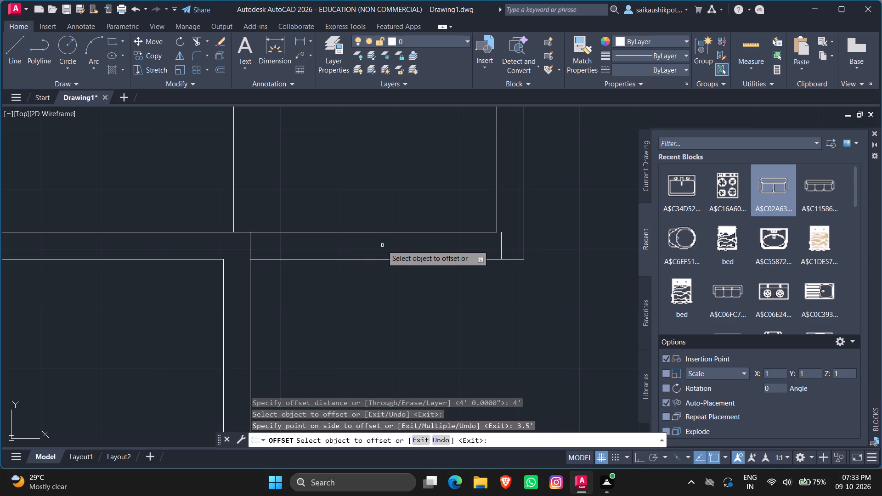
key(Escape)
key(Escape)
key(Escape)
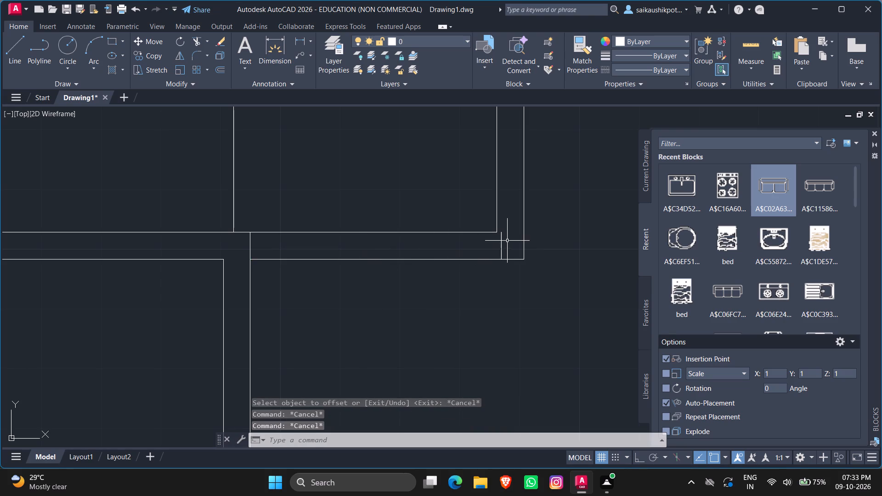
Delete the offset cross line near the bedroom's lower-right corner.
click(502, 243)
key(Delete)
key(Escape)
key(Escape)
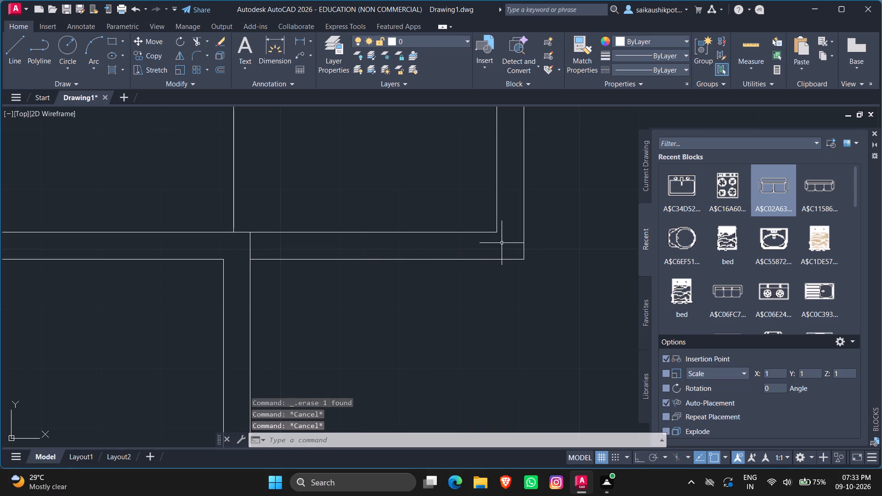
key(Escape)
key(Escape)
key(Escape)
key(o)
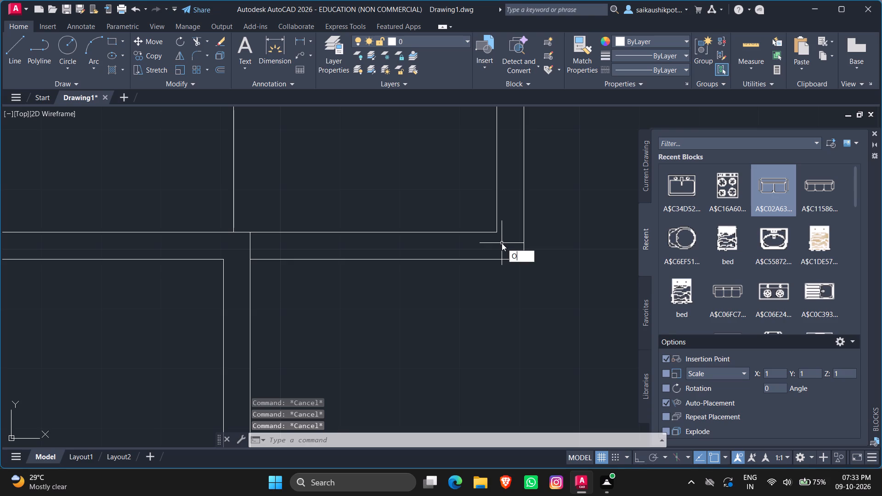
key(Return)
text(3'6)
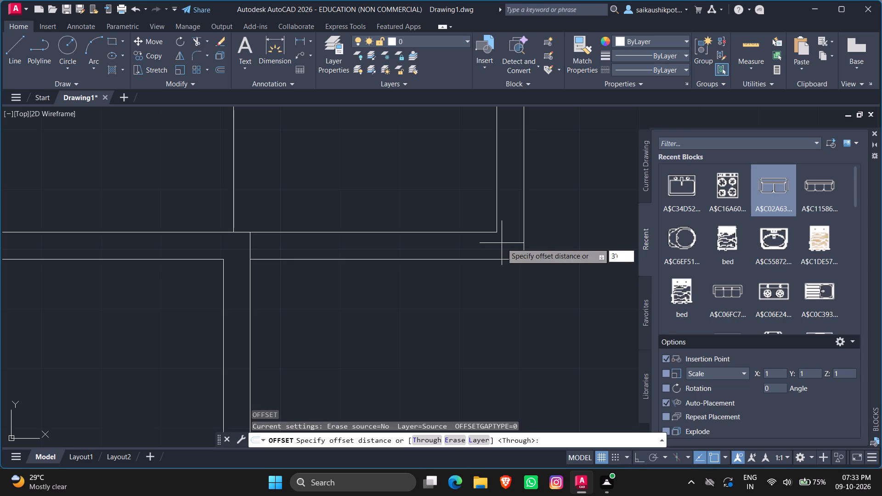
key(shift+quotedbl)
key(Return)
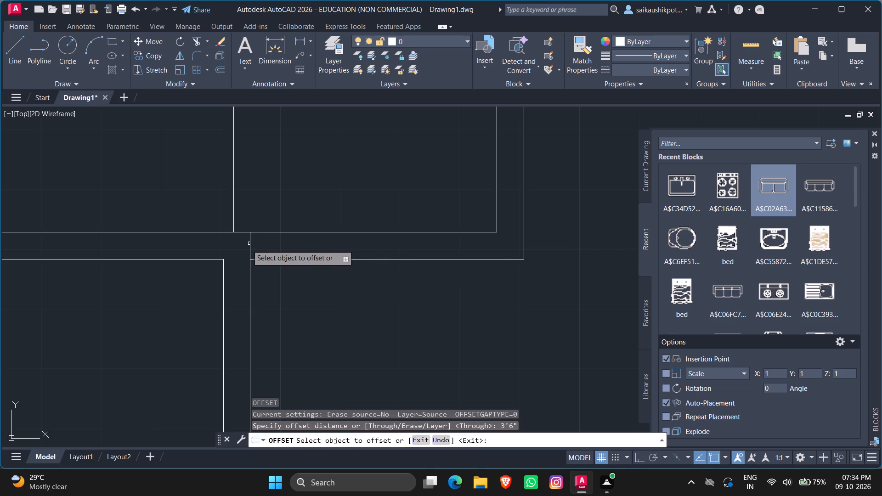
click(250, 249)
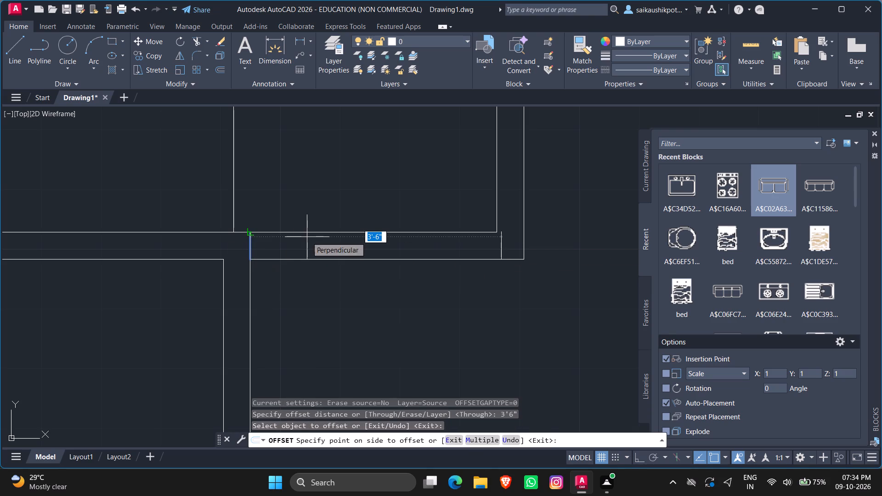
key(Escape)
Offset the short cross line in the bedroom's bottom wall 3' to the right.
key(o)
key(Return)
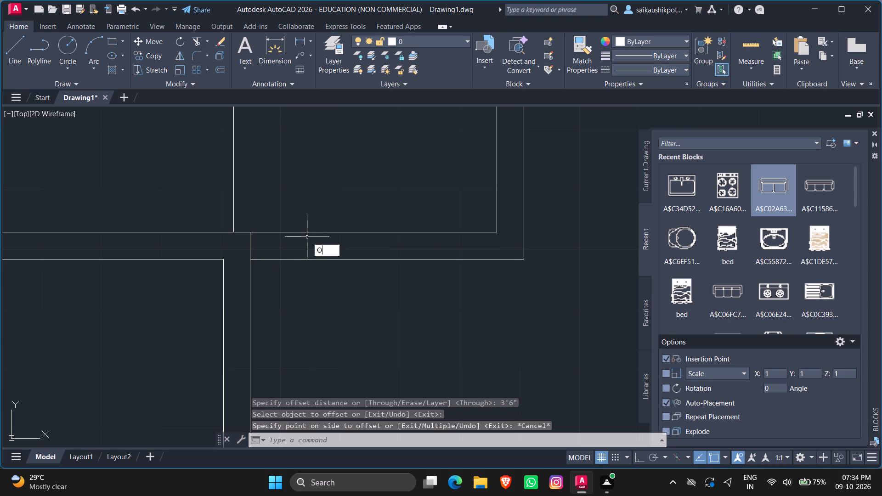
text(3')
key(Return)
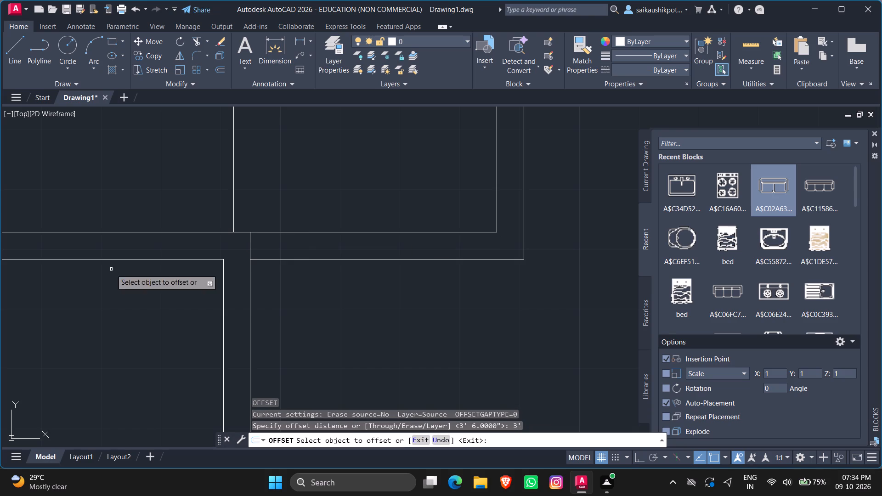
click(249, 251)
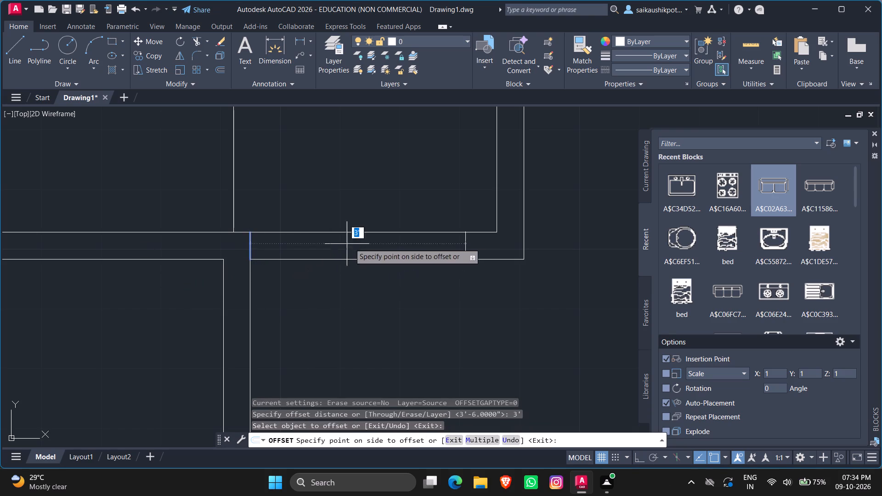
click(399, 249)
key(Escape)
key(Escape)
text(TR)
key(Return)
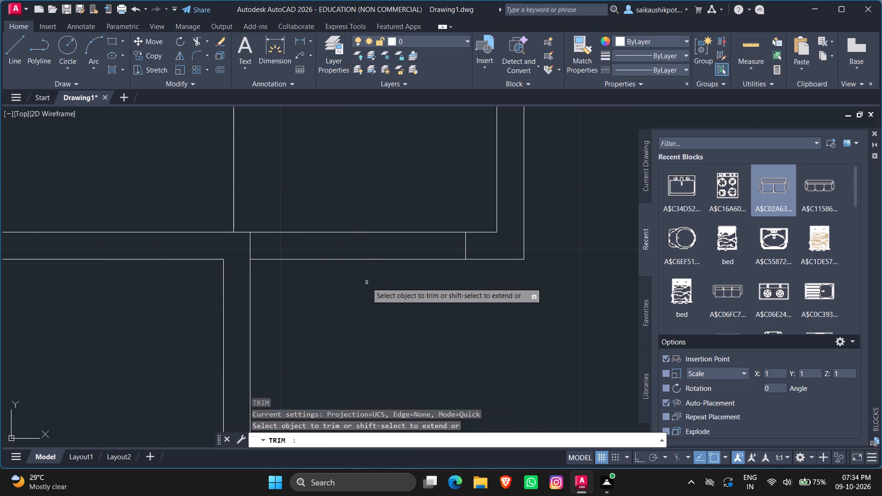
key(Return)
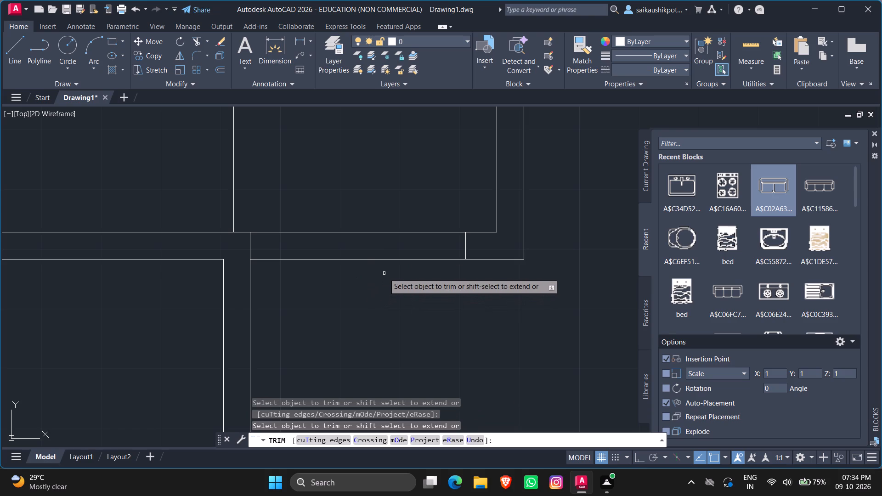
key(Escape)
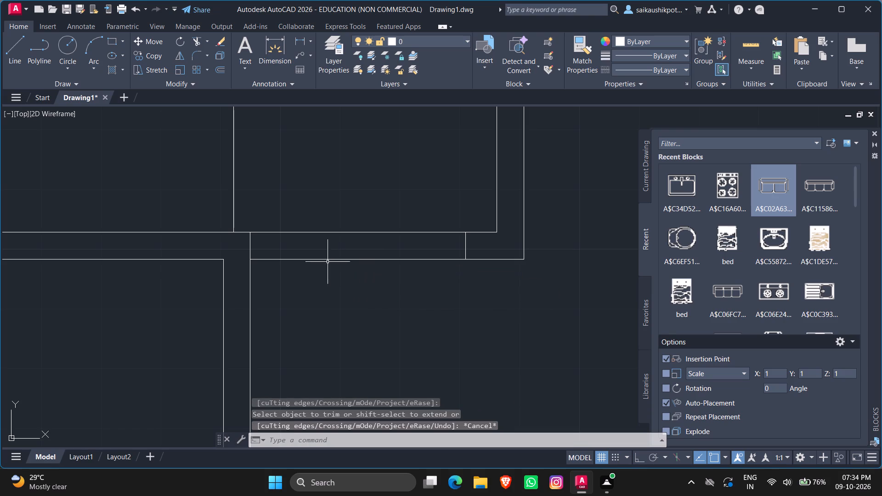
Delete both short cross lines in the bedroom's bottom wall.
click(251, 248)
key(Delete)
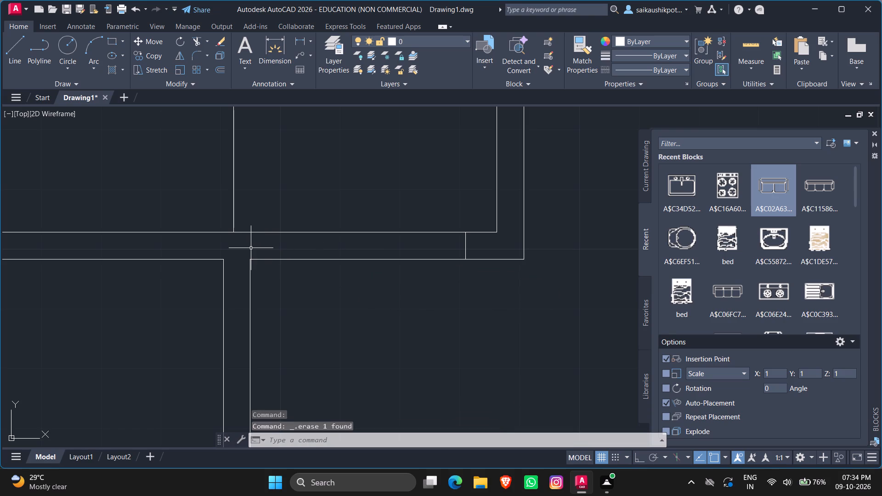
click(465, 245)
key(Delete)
Draw a short vertical line down across the bottom wall from the bedroom's lower-right inner corner.
key(l)
key(Return)
click(498, 234)
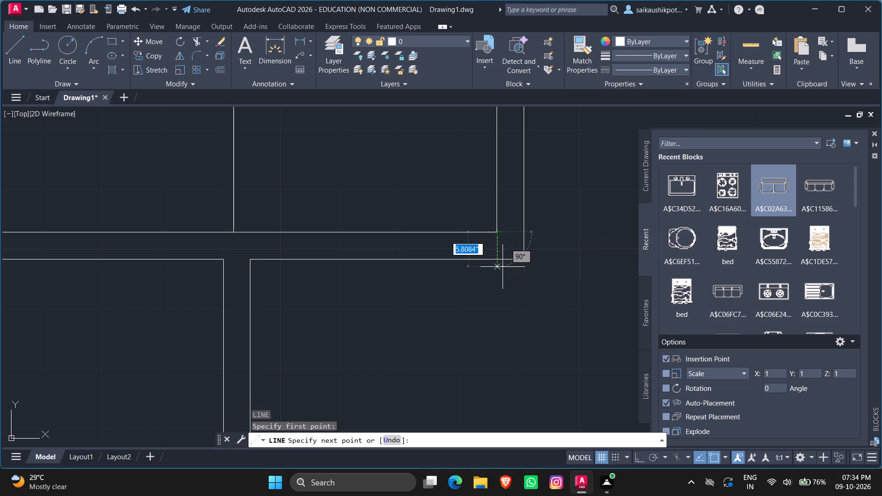
click(499, 265)
key(Escape)
key(Escape)
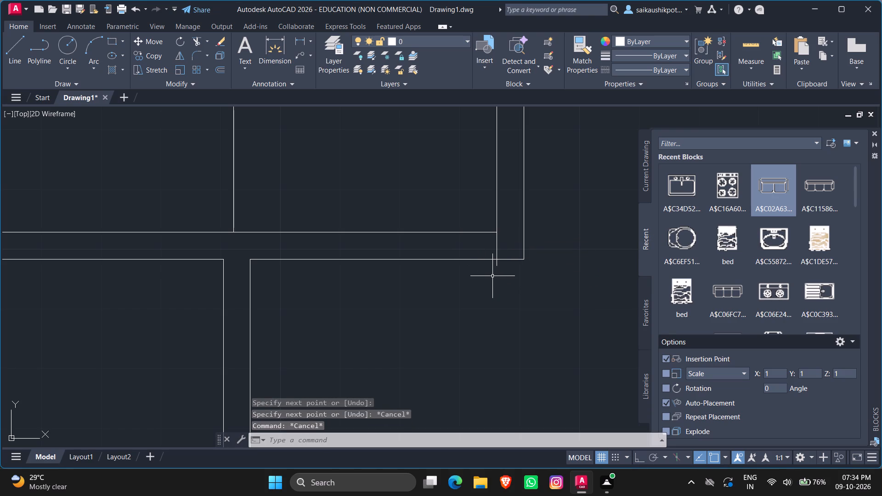
Trim the part of the new cross line that overhangs below the wall's outer face.
text(TR)
key(Return)
key(Return)
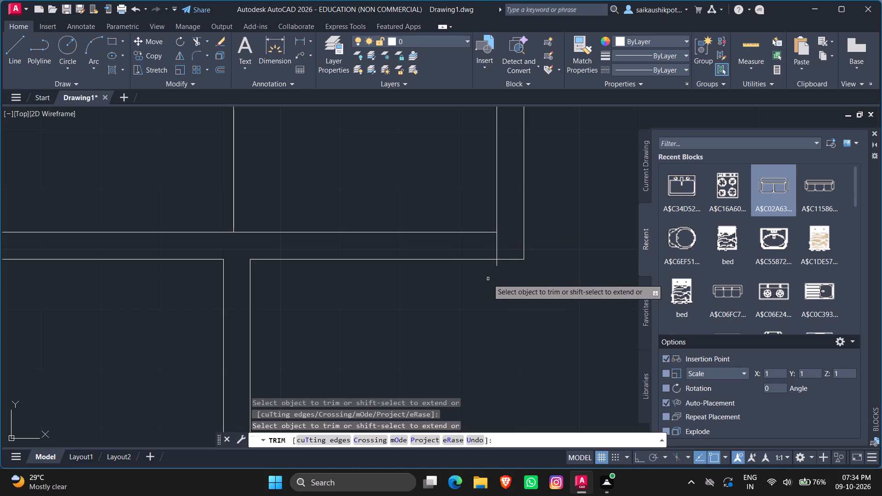
scroll(488, 279, up, 1)
click(503, 254)
key(Escape)
key(Escape)
key(Escape)
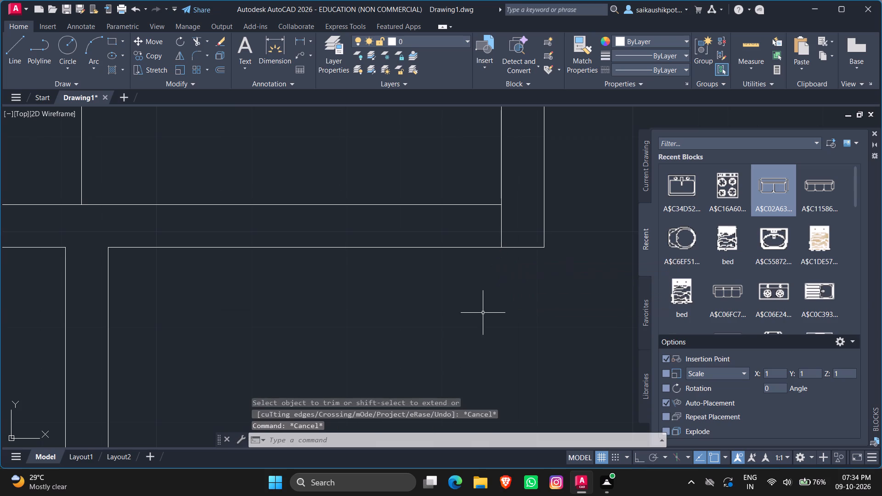
Offset the cross line at the bedroom's lower-right corner 3' to the left.
key(o)
key(Return)
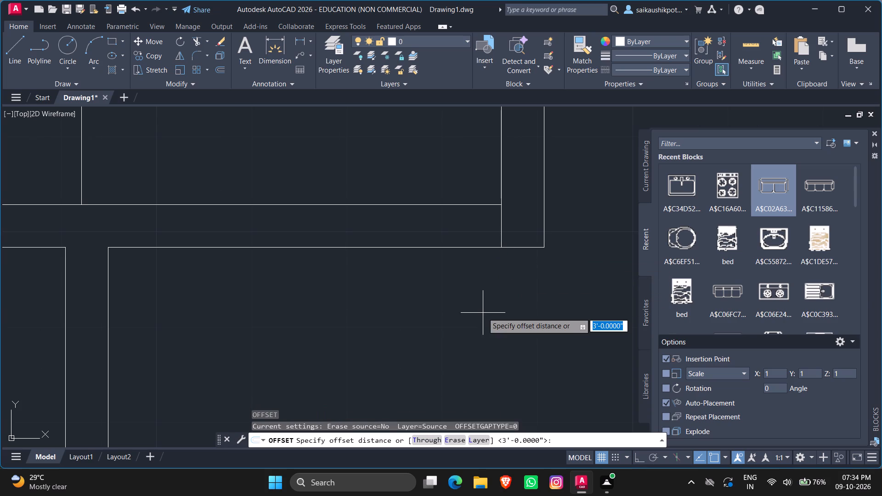
text(3')
key(Return)
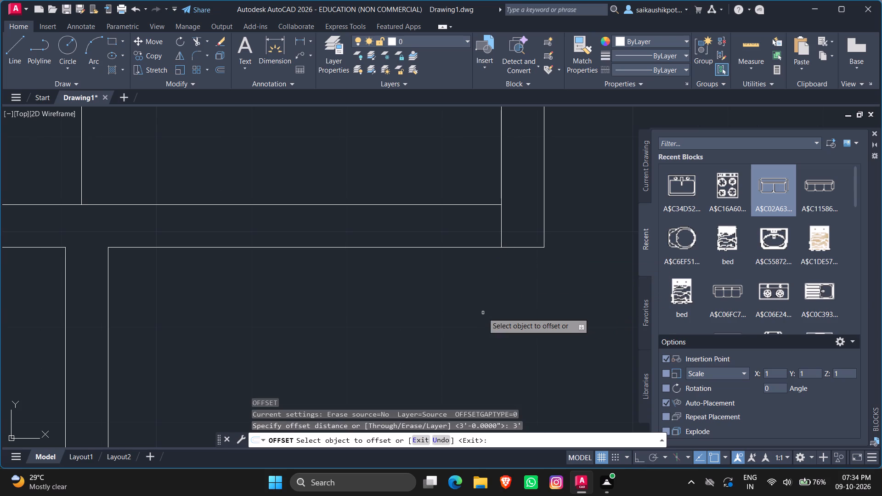
click(501, 228)
click(381, 253)
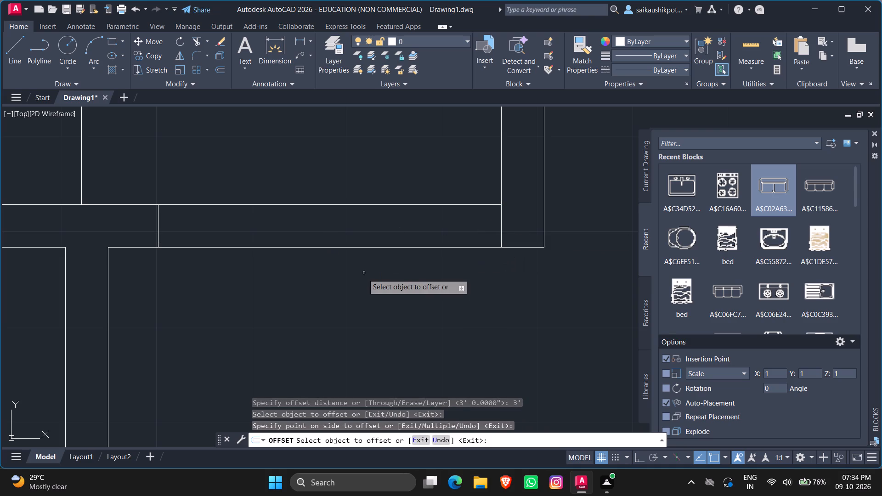
key(Escape)
key(Escape)
Trim both bottom-wall lines between the two cross lines to open the bedroom doorway.
text(TR)
key(Return)
key(Return)
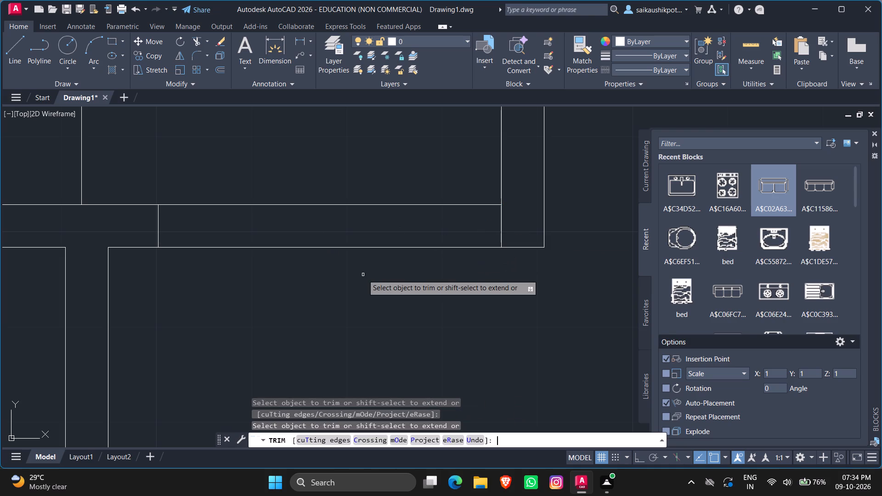
click(363, 275)
click(365, 197)
click(367, 268)
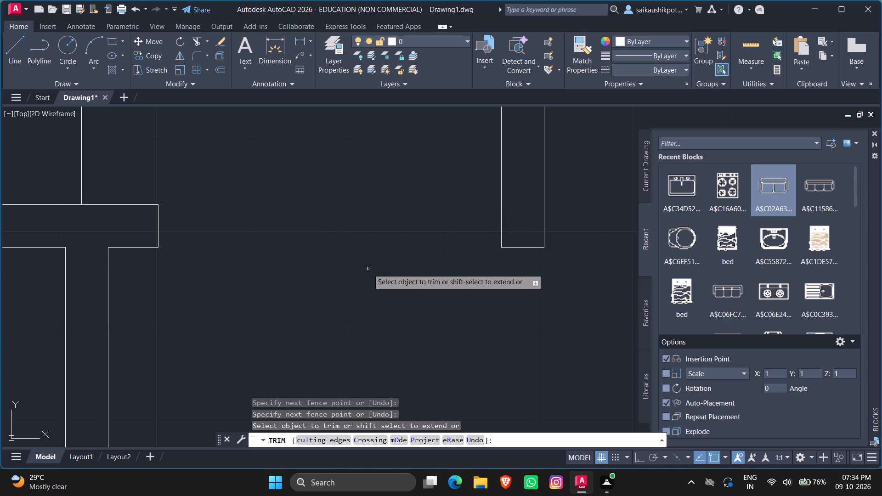
key(Escape)
key(Escape)
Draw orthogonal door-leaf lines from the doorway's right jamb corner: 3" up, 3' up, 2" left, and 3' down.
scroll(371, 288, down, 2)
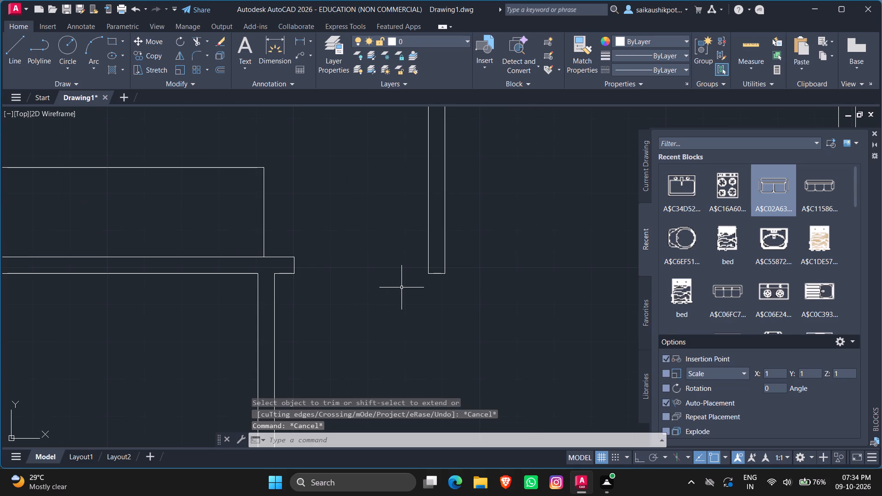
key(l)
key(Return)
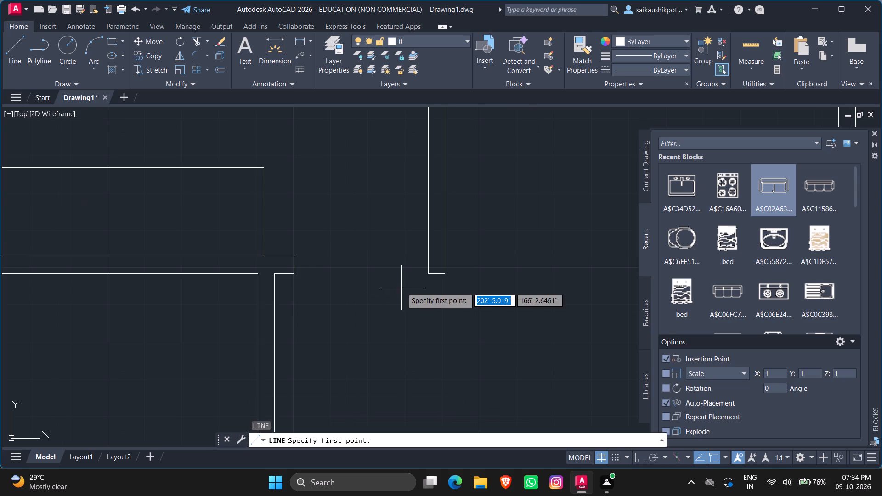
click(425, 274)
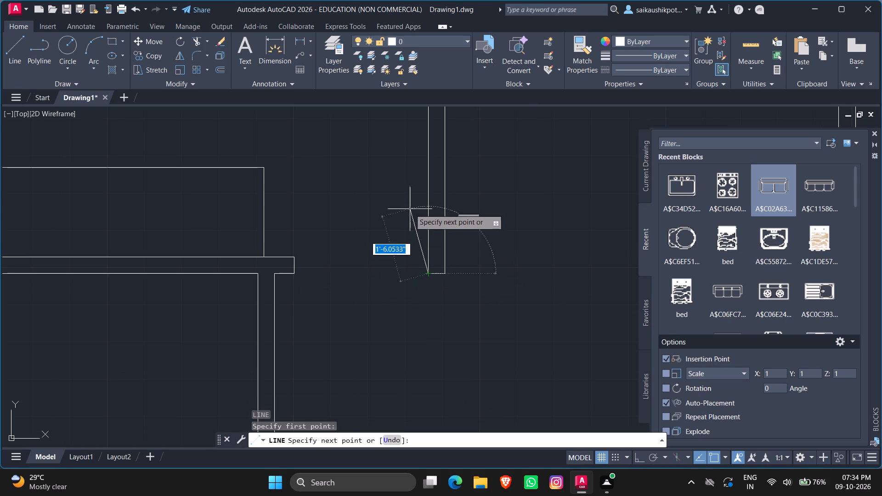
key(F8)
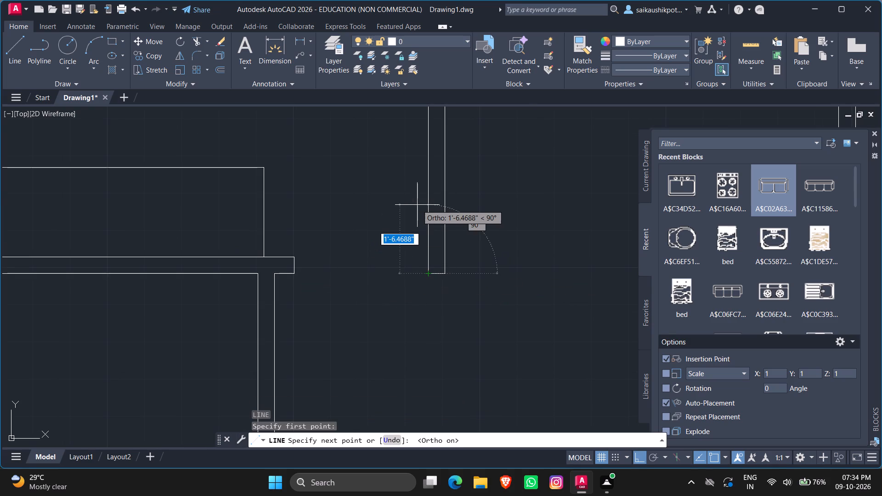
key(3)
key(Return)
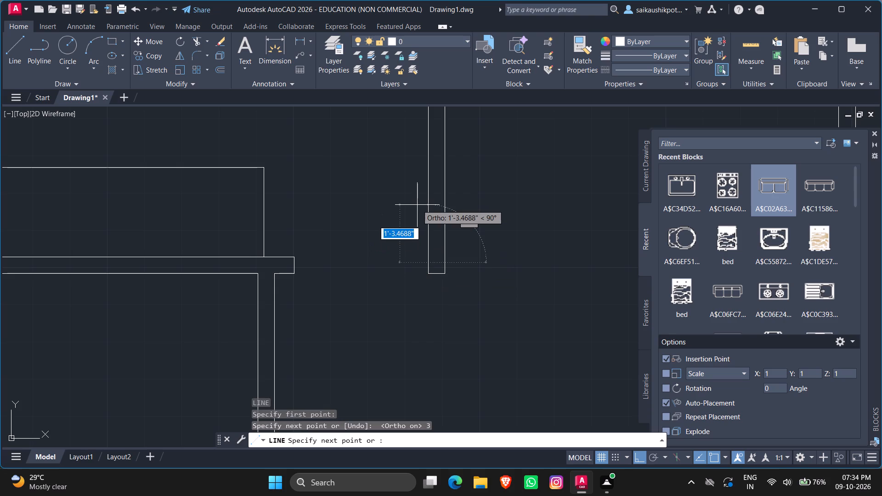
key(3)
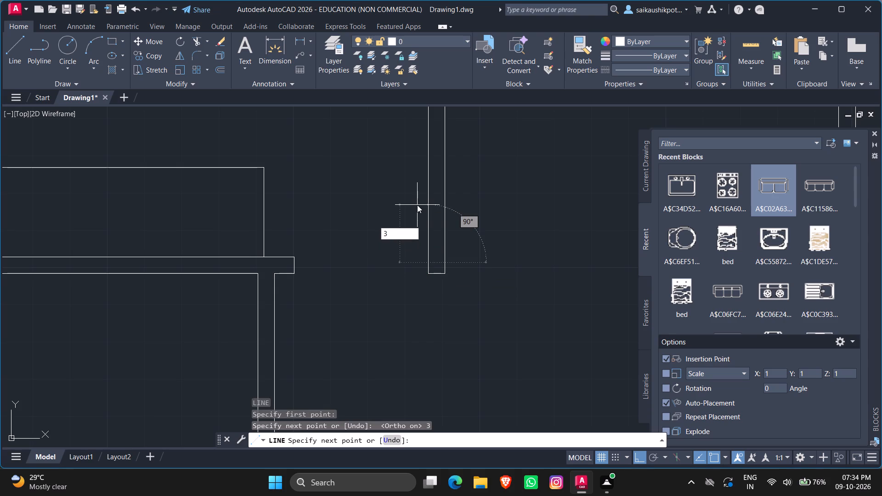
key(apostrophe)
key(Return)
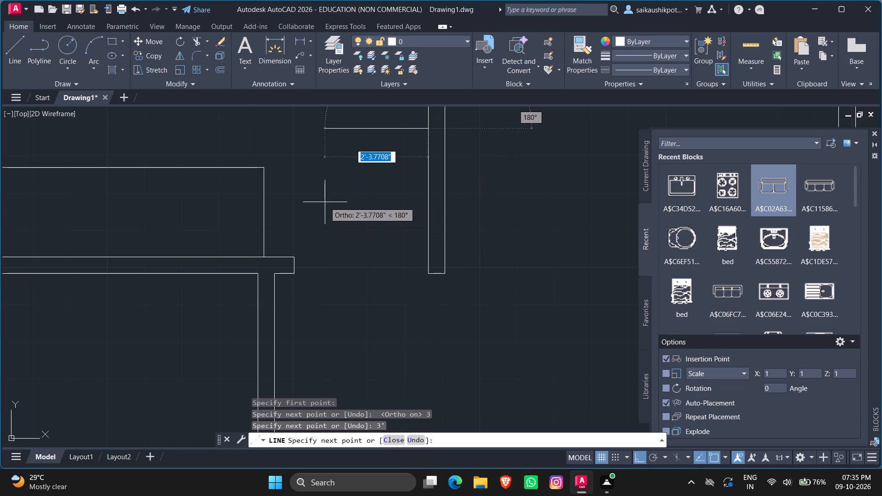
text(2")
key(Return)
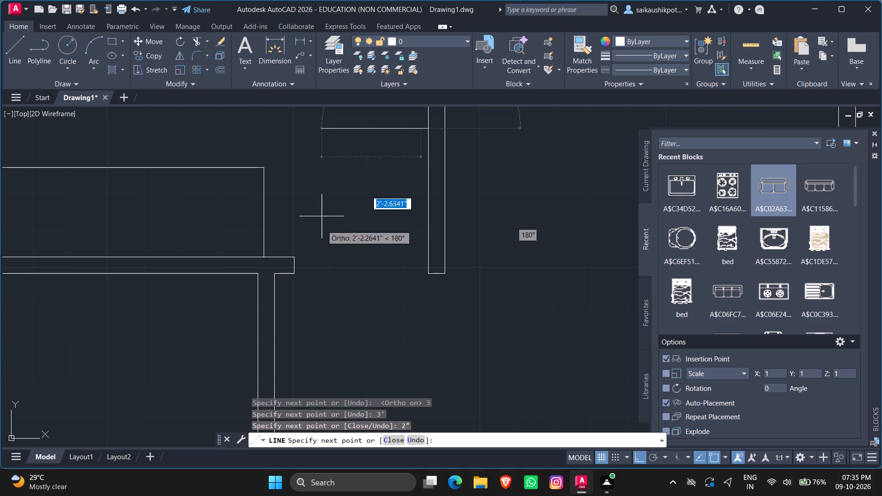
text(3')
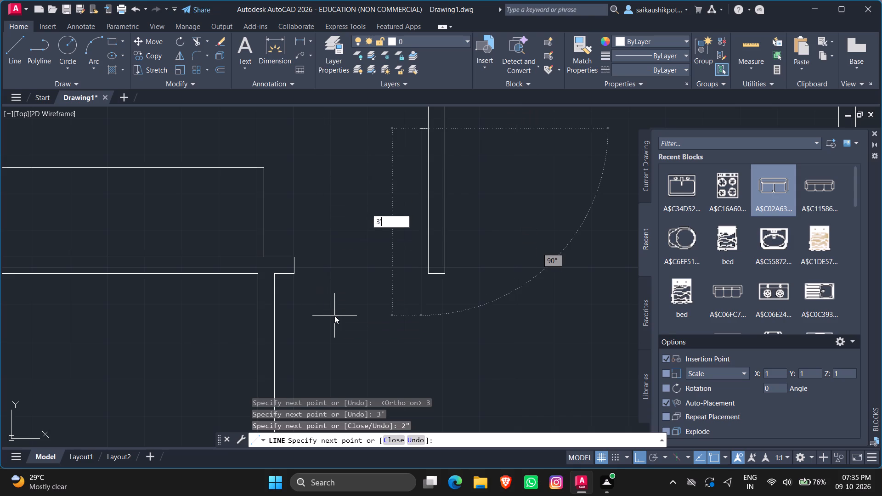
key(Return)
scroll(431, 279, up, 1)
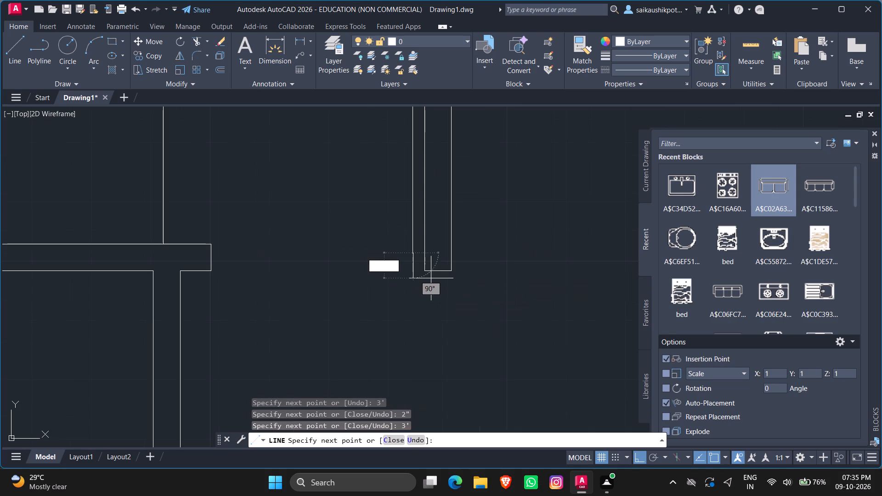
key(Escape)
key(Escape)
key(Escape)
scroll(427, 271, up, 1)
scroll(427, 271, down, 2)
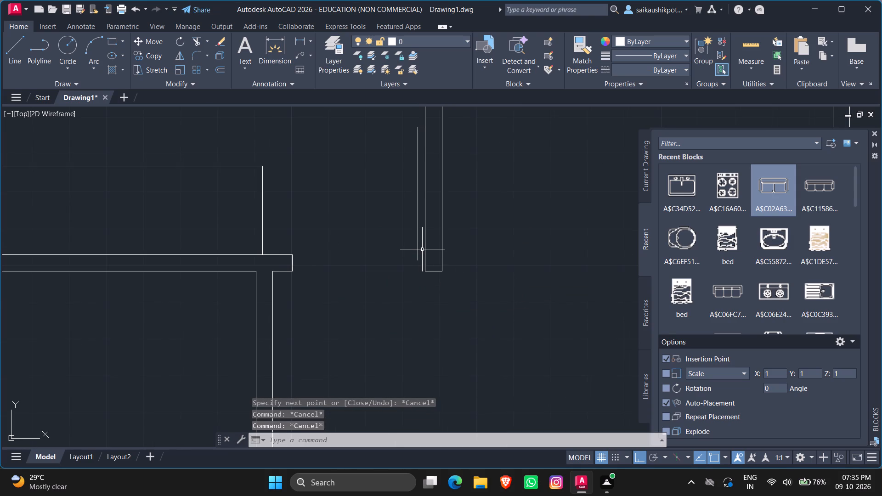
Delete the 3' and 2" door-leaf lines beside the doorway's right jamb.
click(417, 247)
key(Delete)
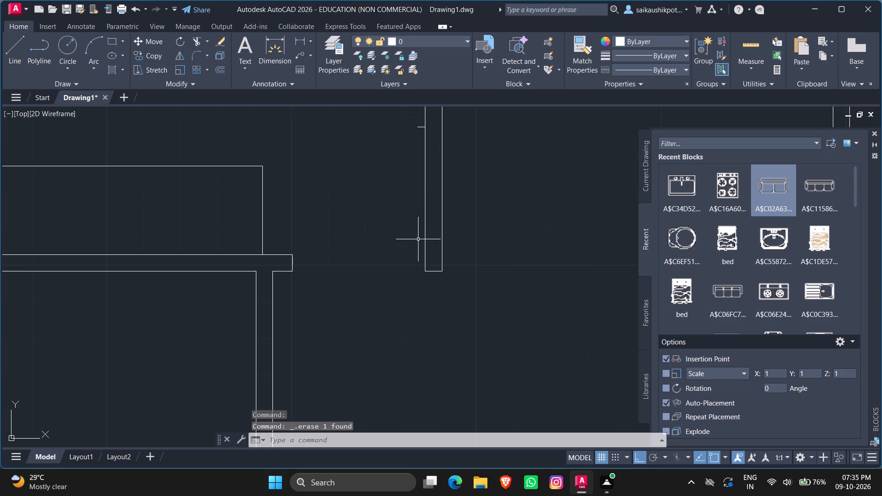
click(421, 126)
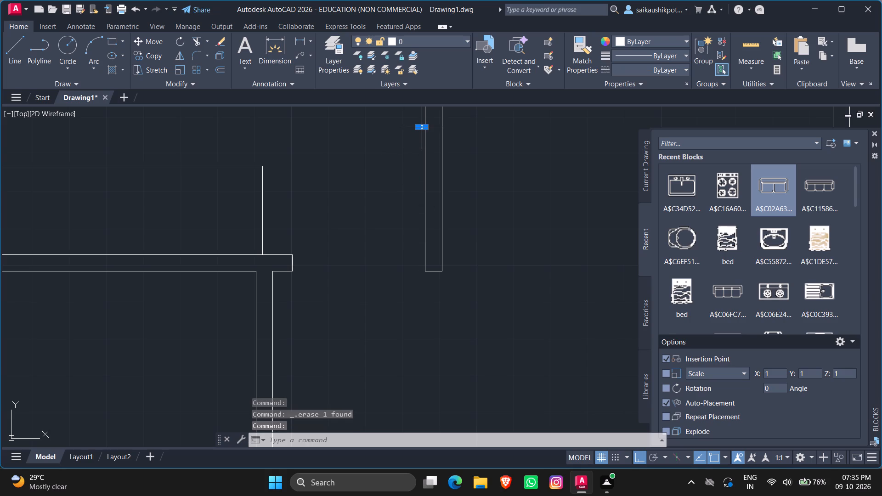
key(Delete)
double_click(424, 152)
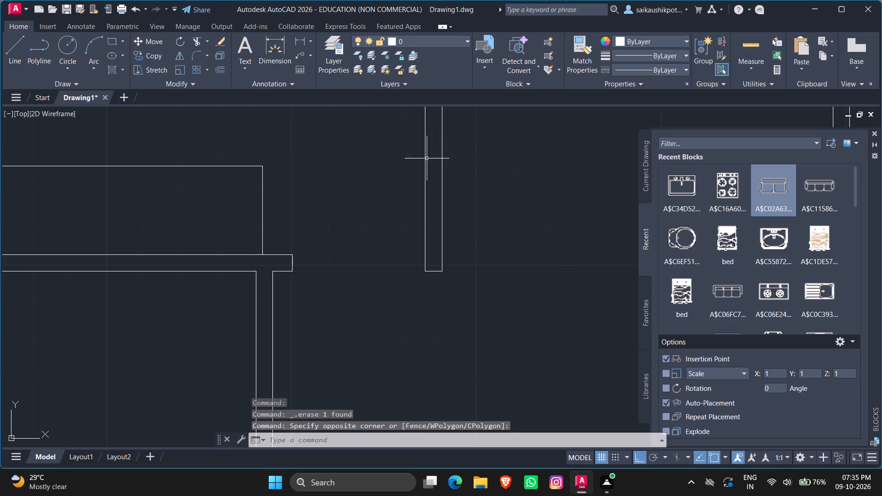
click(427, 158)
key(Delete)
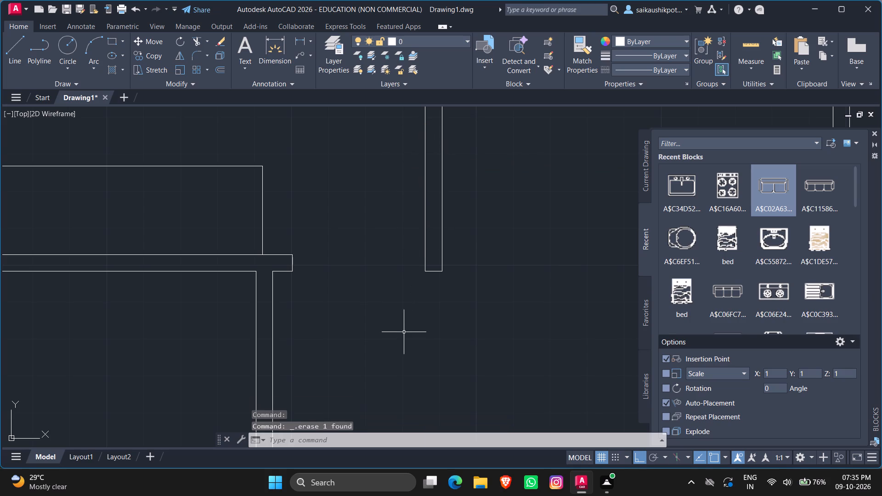
Draw the door leaf from the right jamb's lower inner corner: 3' up, 2" left, 3' down, and back to the corner.
key(l)
key(Return)
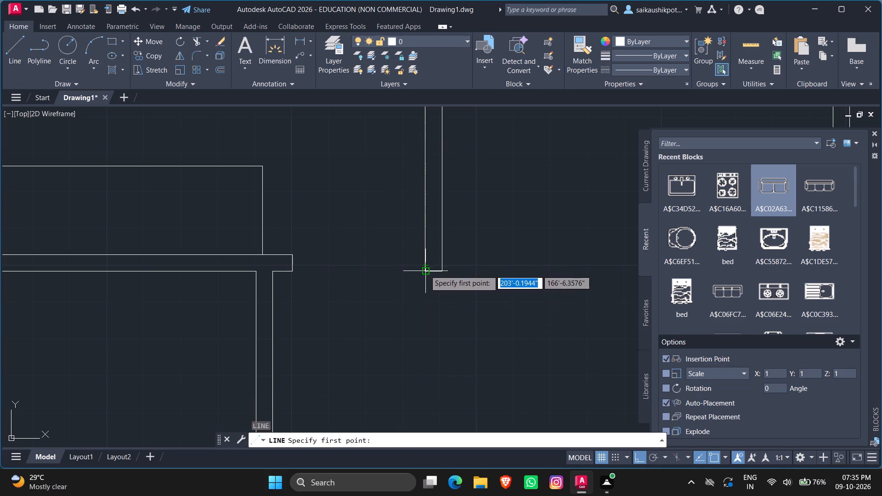
click(425, 271)
text(3')
key(Return)
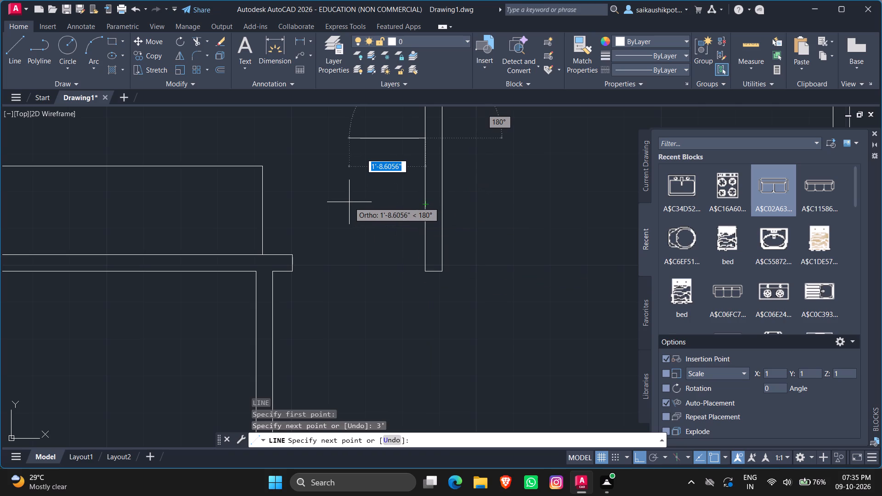
text(2")
key(Return)
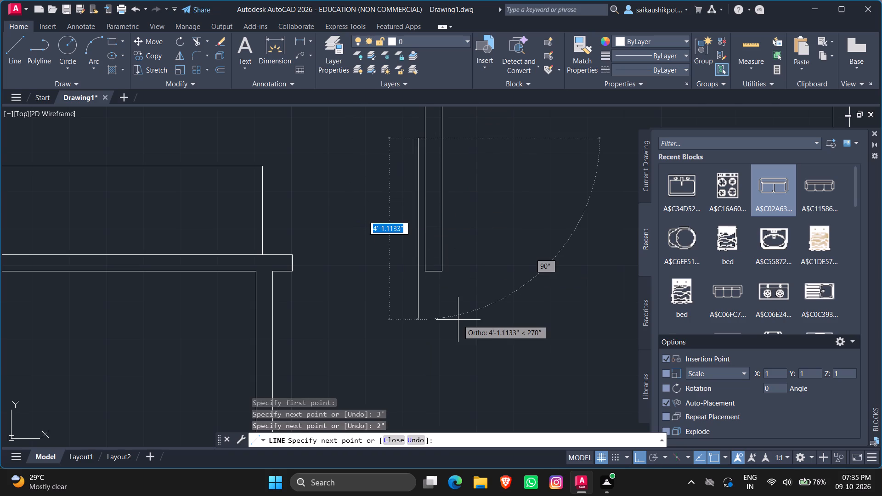
text(3')
key(Return)
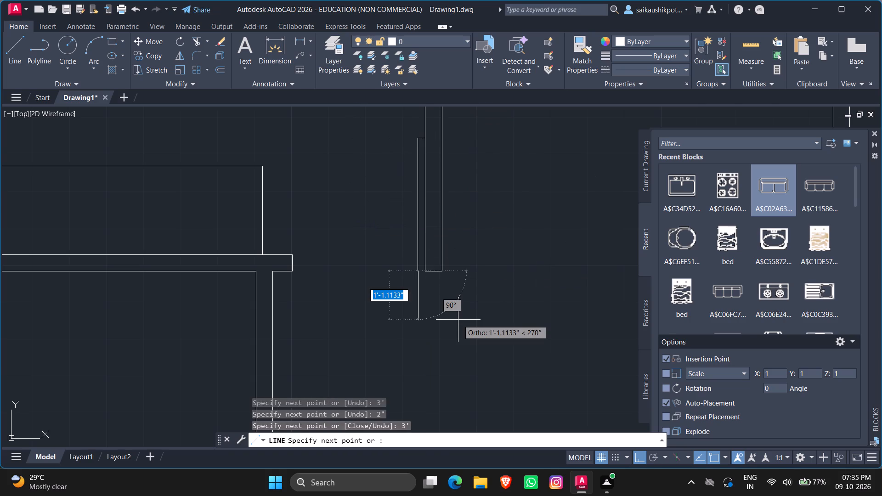
scroll(452, 295, up, 2)
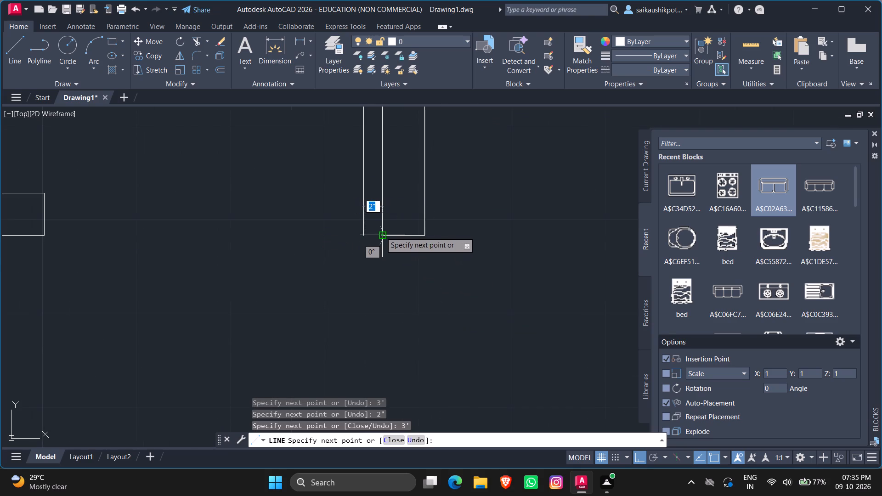
click(383, 233)
key(Escape)
key(Escape)
Draw the door-swing arc, with ortho off, from the left jamb's lower corner to the top-left corner of the door leaf.
scroll(399, 275, down, 3)
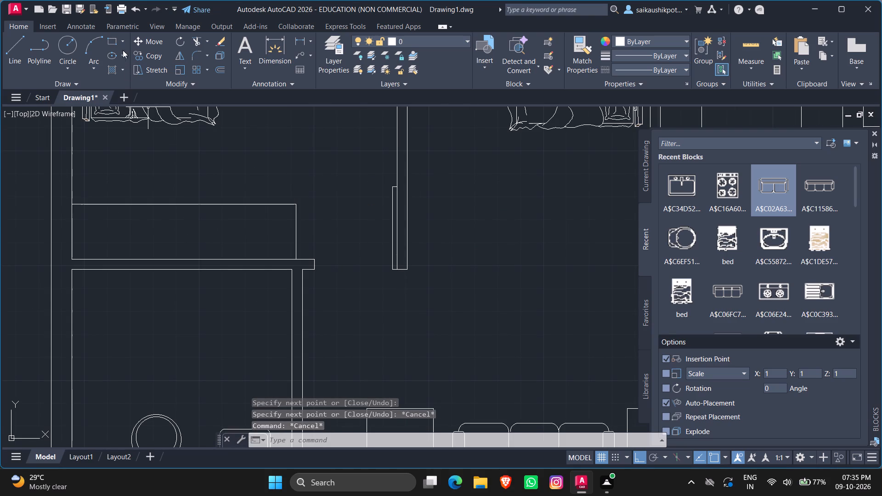
click(98, 48)
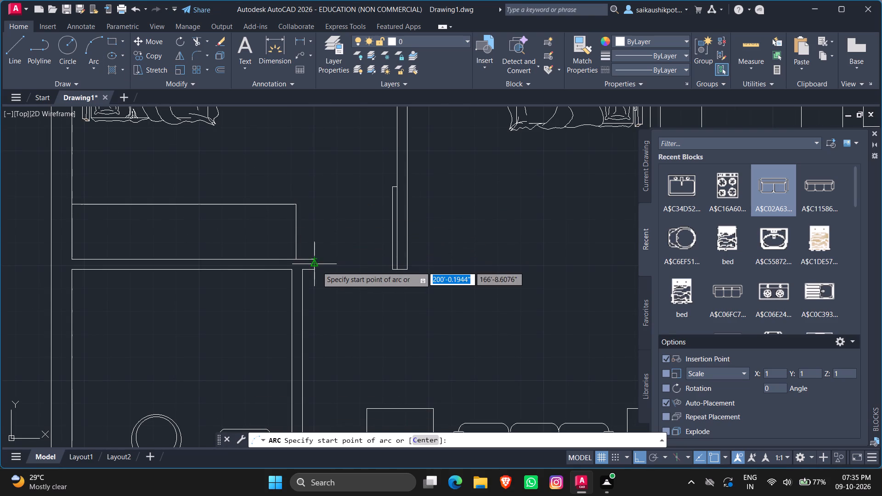
scroll(314, 275, up, 2)
click(309, 259)
scroll(334, 195, down, 2)
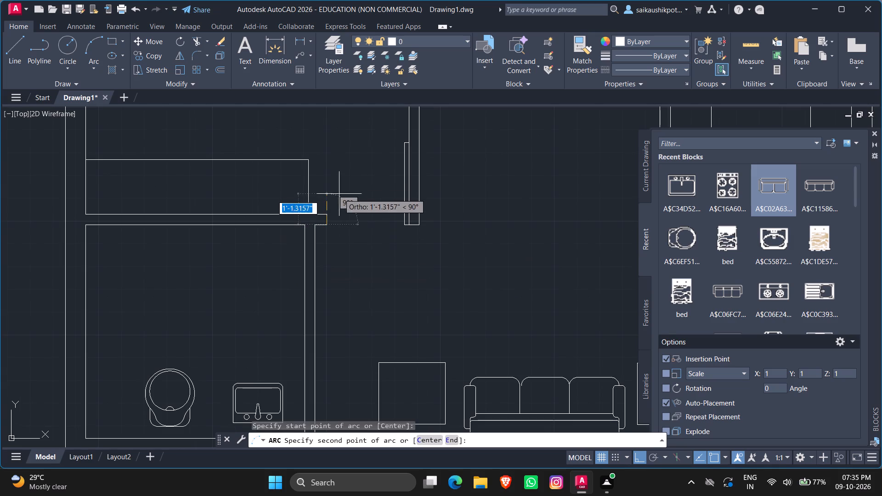
key(F8)
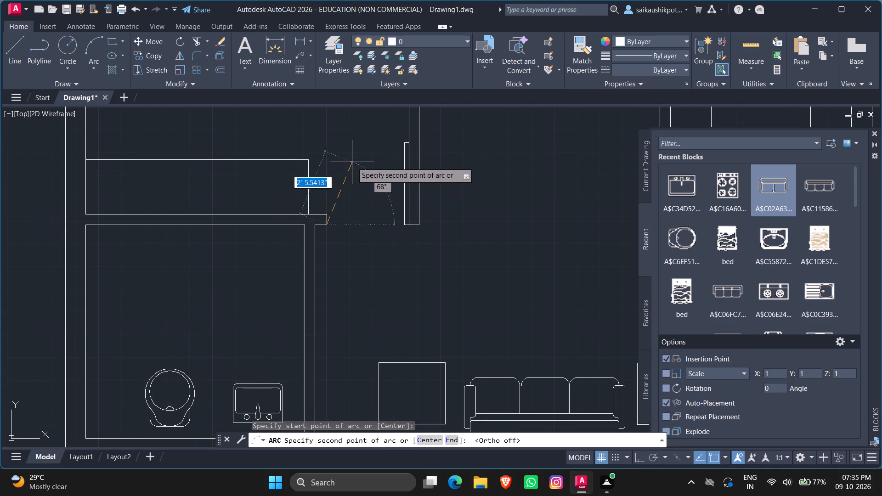
click(352, 162)
click(401, 144)
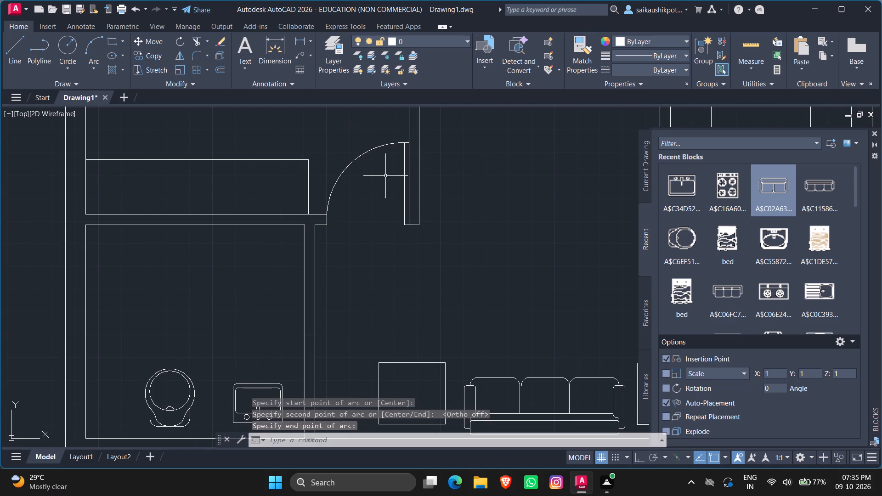
Draw a line across the top of the bathroom's right wall, joining its two faces at the upper wall.
scroll(385, 169, up, 1)
scroll(385, 169, down, 1)
scroll(377, 205, down, 2)
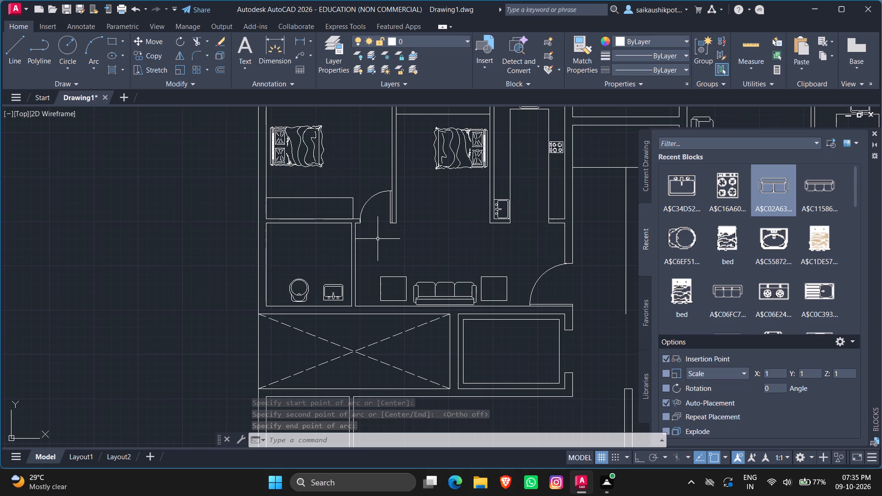
scroll(337, 250, up, 2)
scroll(358, 207, up, 1)
key(l)
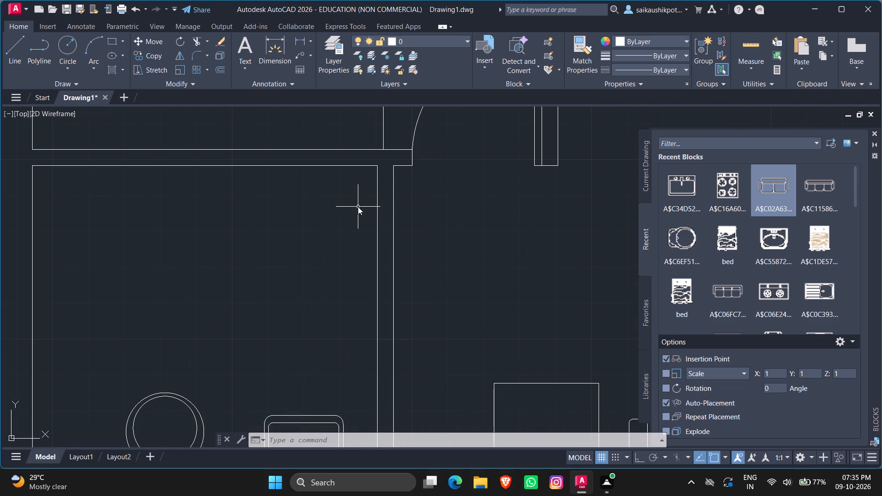
key(Return)
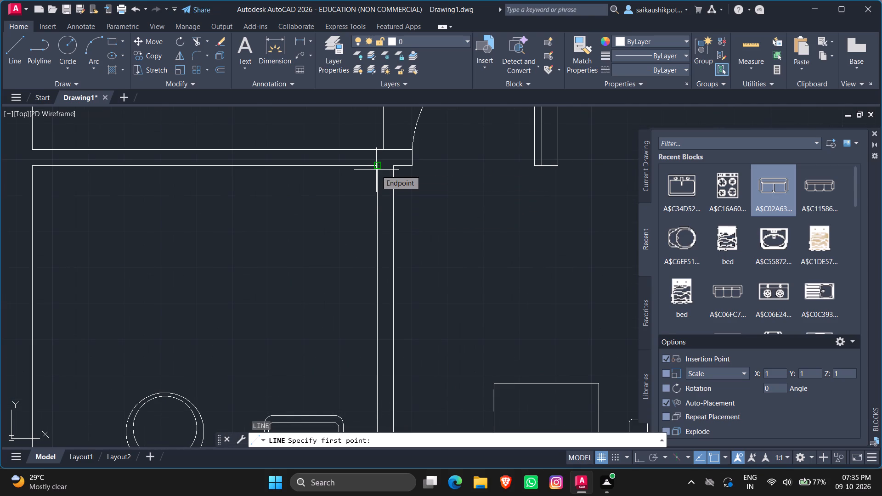
click(392, 168)
click(378, 168)
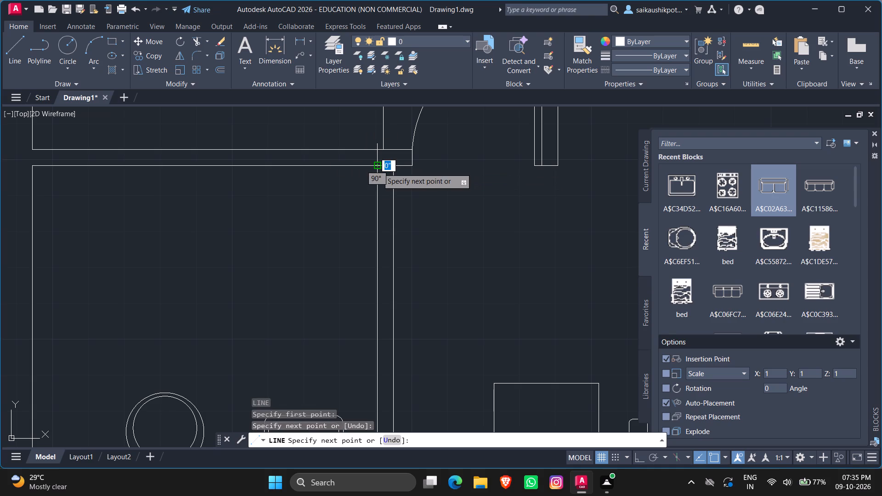
key(Escape)
Offset the short line across the bathroom's right wall 3' downward to mark the doorway's lower jamb.
key(o)
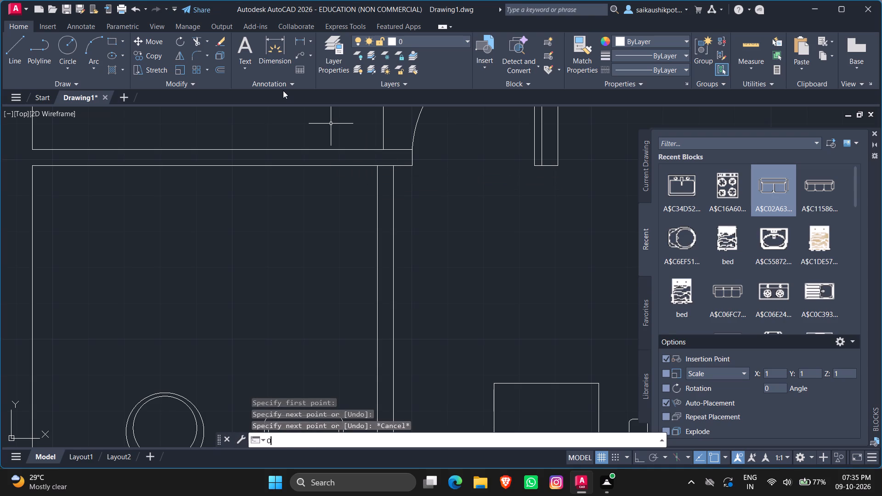
key(Return)
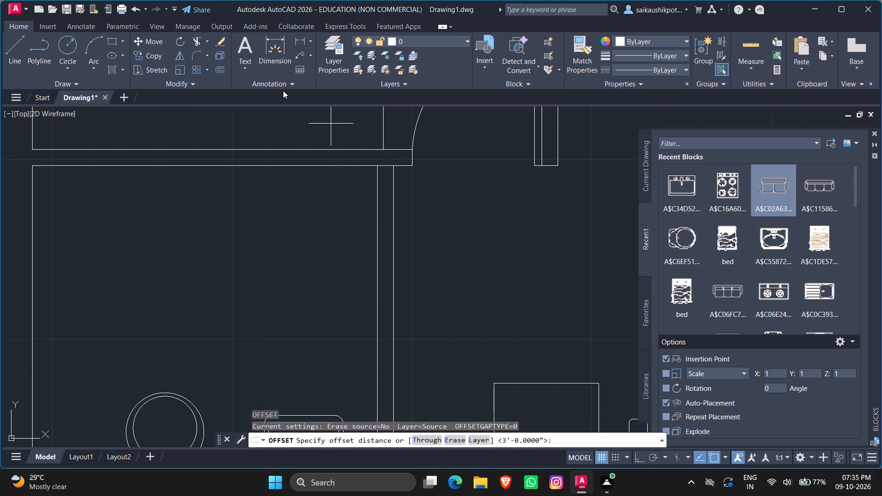
text(3')
key(Return)
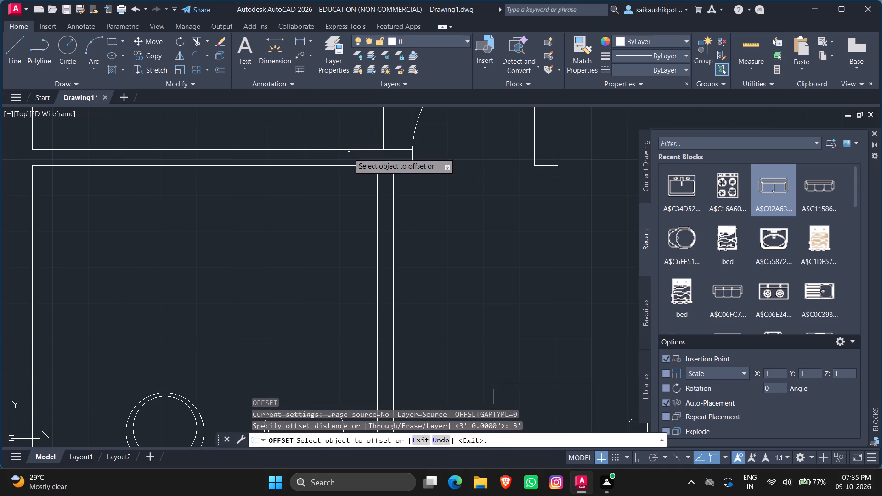
click(387, 166)
click(379, 224)
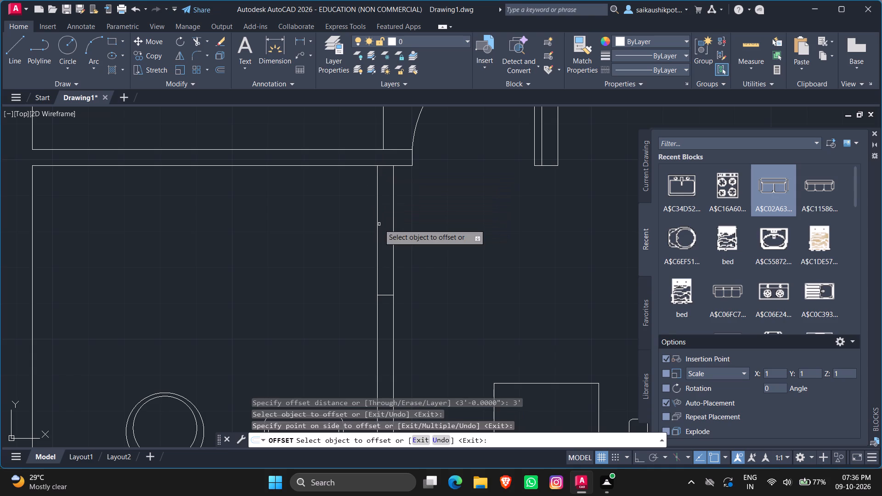
key(Escape)
key(Escape)
key(Escape)
Trim both faces of the bathroom's right wall between the upper wall and the offset jamb line to open the doorway.
text(TR)
key(Return)
key(Return)
click(428, 206)
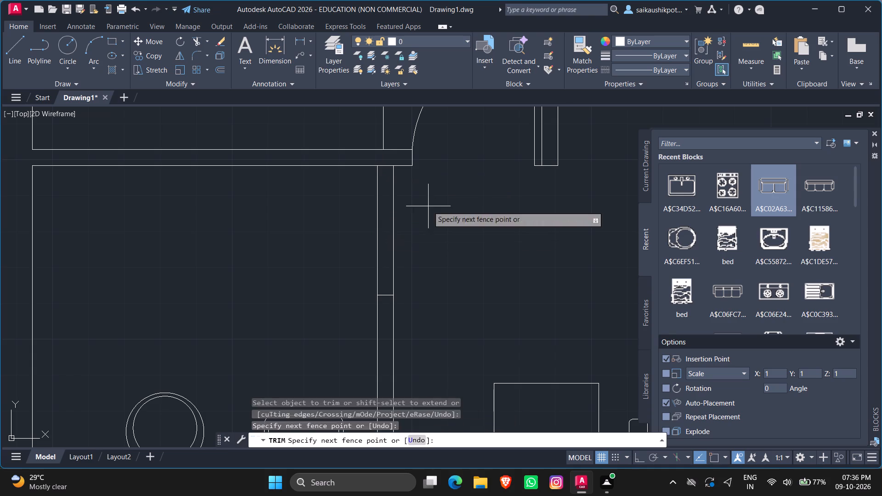
click(342, 212)
key(Escape)
key(Escape)
key(Escape)
Draw a 3' door-leaf line with ortho on, going left along the bathroom's upper wall from the wall end's lower corner.
key(l)
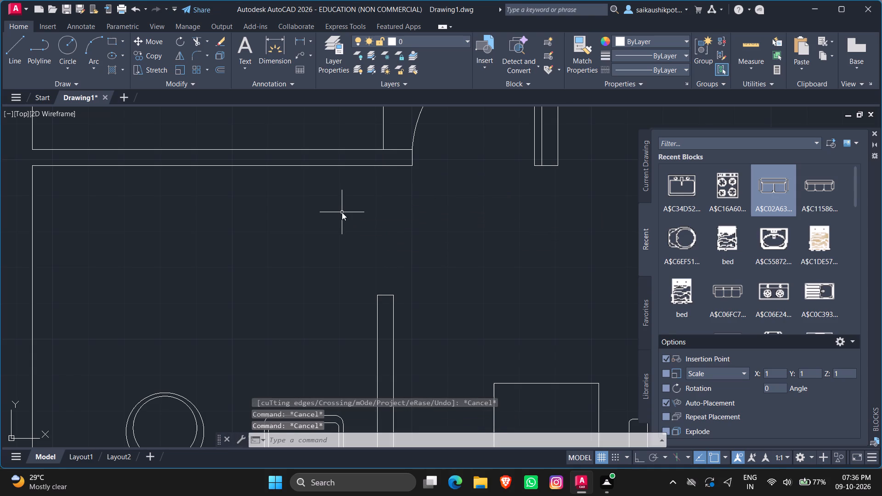
key(Return)
click(413, 168)
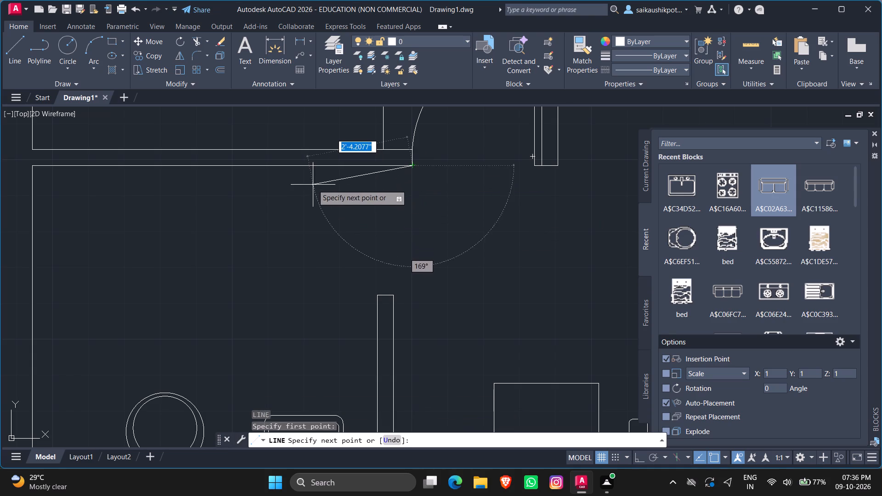
key(F8)
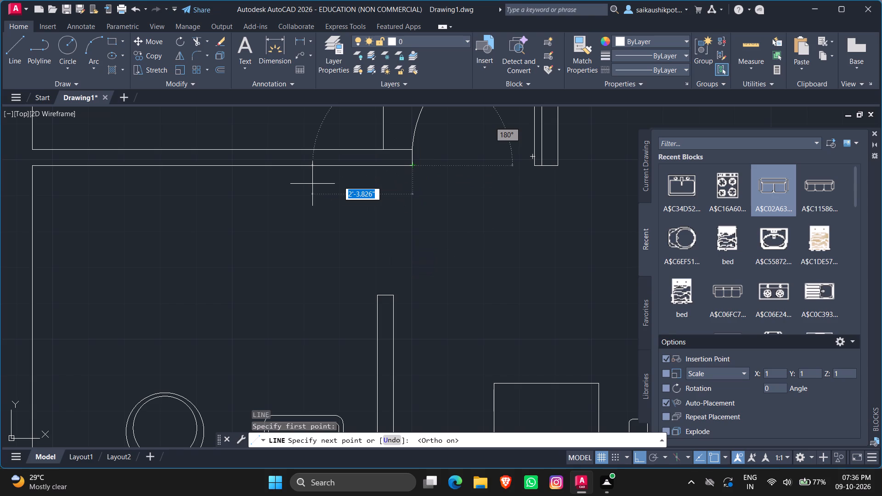
text(3')
key(Return)
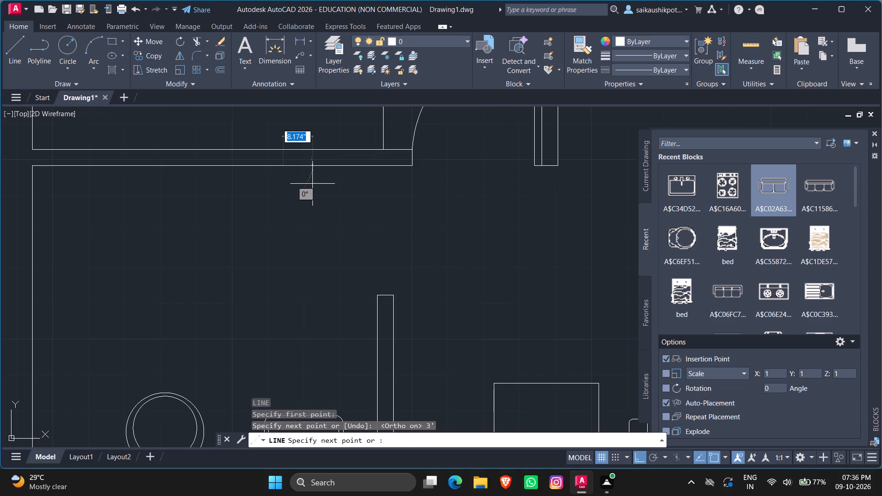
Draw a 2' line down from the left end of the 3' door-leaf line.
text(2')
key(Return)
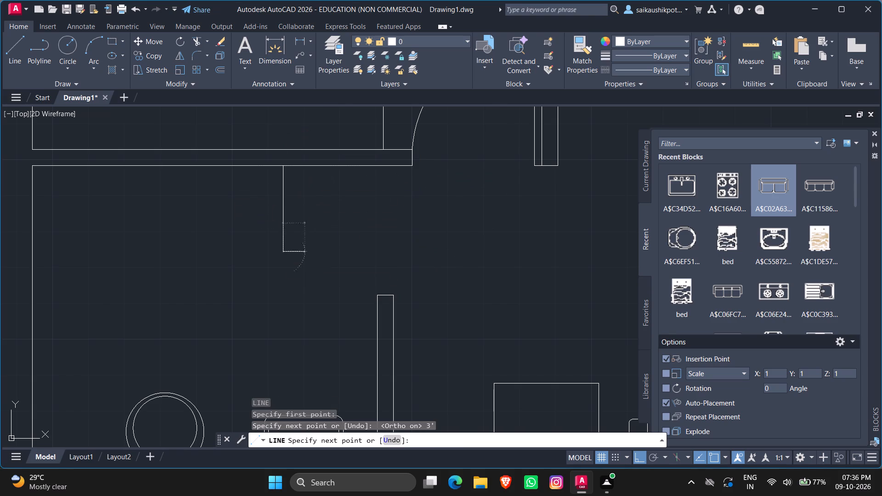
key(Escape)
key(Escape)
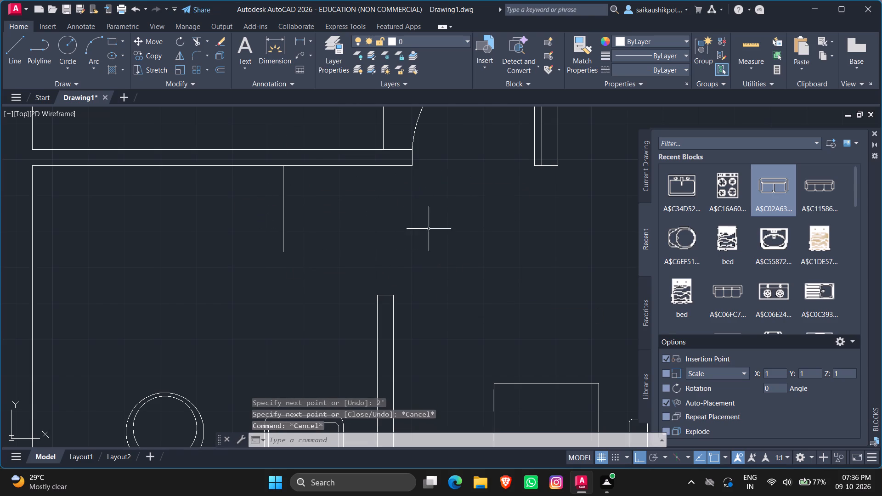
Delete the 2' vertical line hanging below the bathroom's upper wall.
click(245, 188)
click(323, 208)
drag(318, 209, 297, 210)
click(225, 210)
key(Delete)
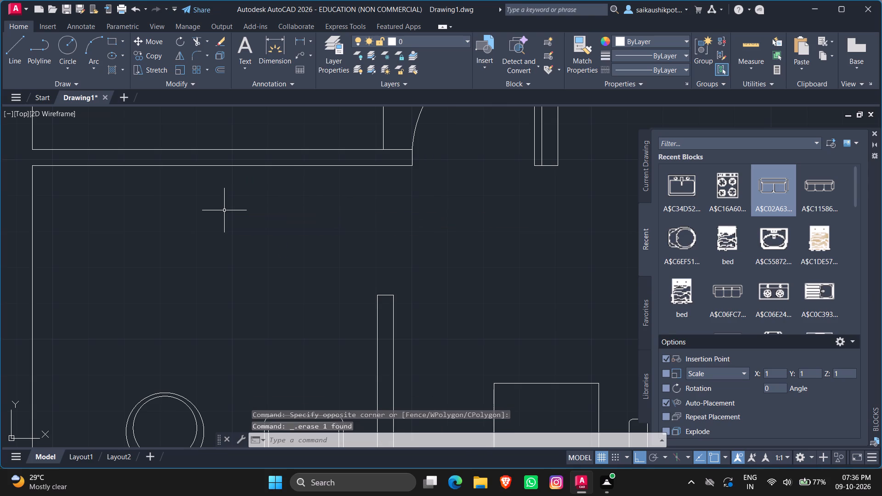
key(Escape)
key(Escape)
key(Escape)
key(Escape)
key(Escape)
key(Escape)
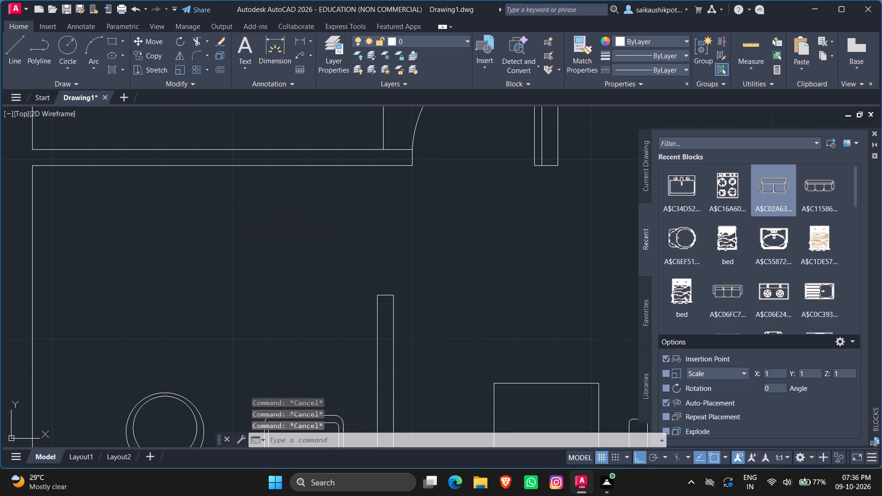
Offset the 3' door-leaf line 2" downward into the bathroom.
key(o)
key(Return)
key(3)
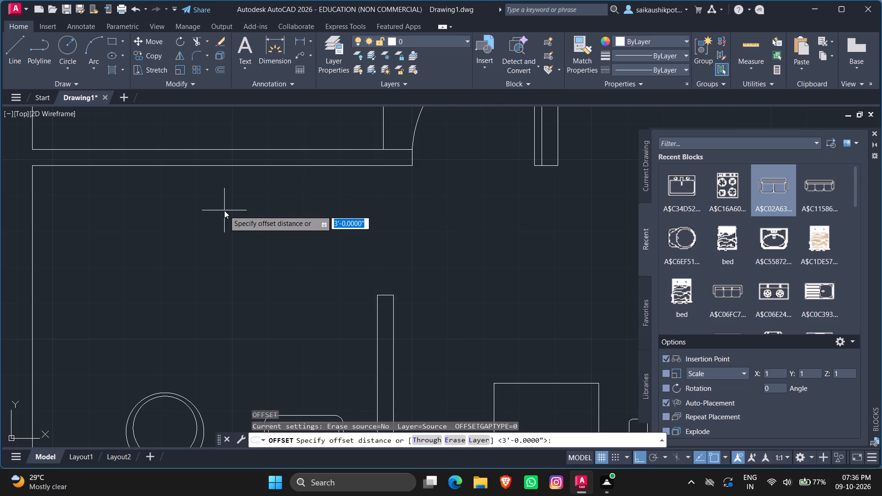
key(BackSpace)
key(2)
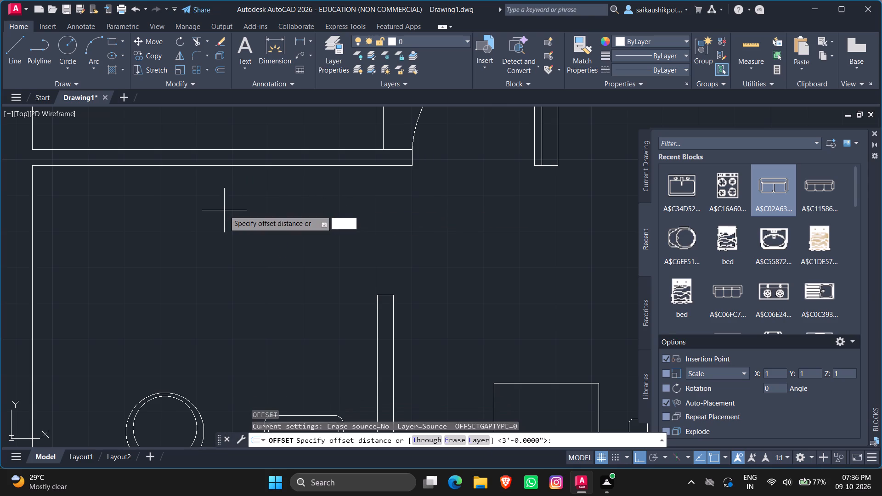
key(shift+quotedbl)
key(Return)
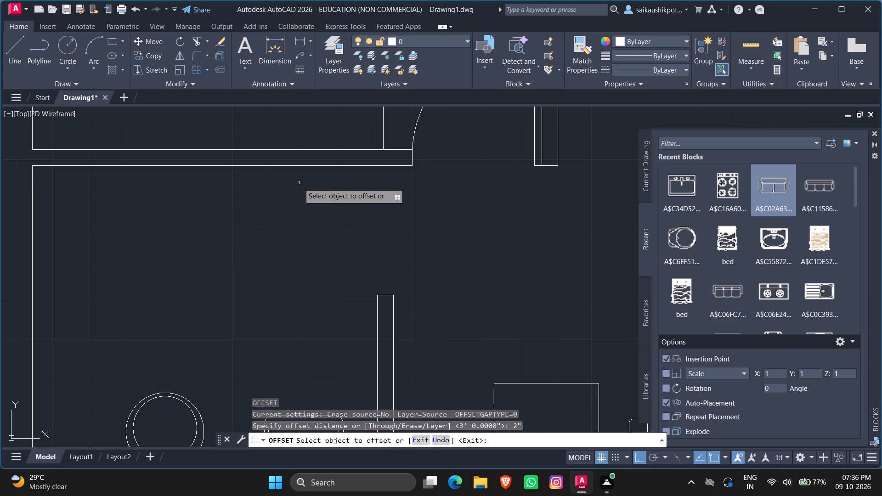
click(339, 166)
click(347, 210)
key(Escape)
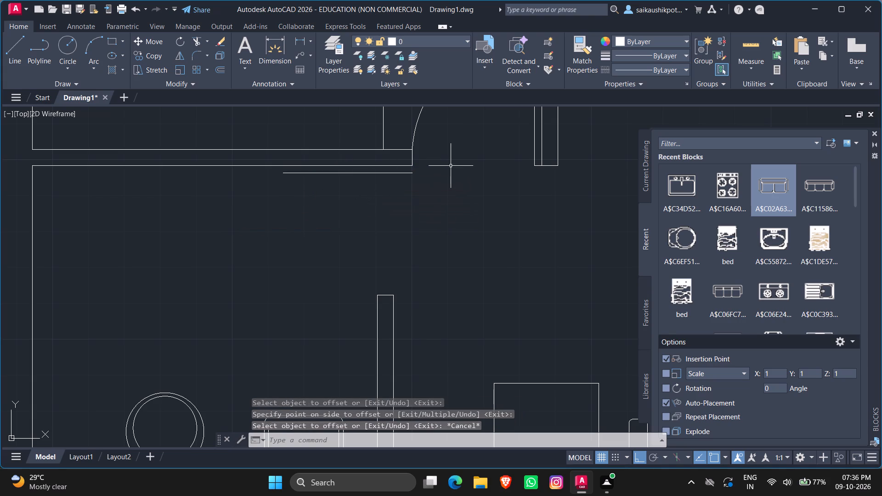
Close the right end of the bathroom door leaf with a vertical line up to the wall corner.
key(l)
key(Return)
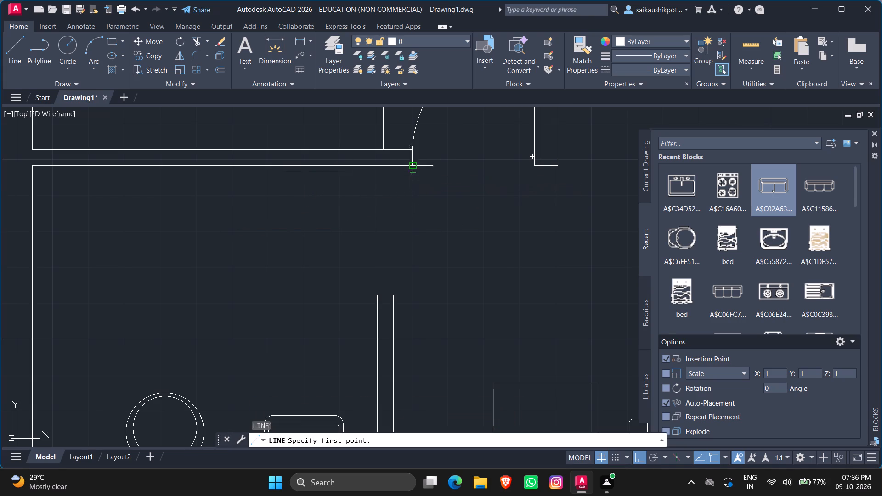
scroll(413, 162, up, 3)
click(402, 209)
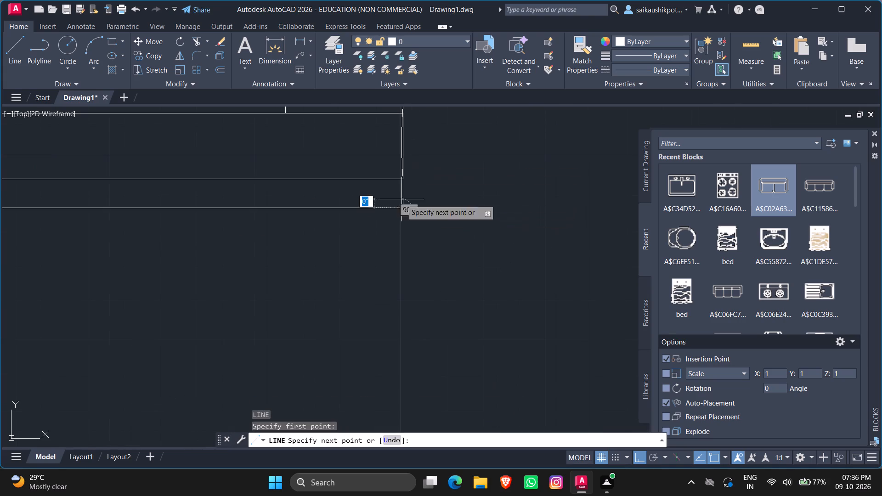
click(401, 176)
key(Escape)
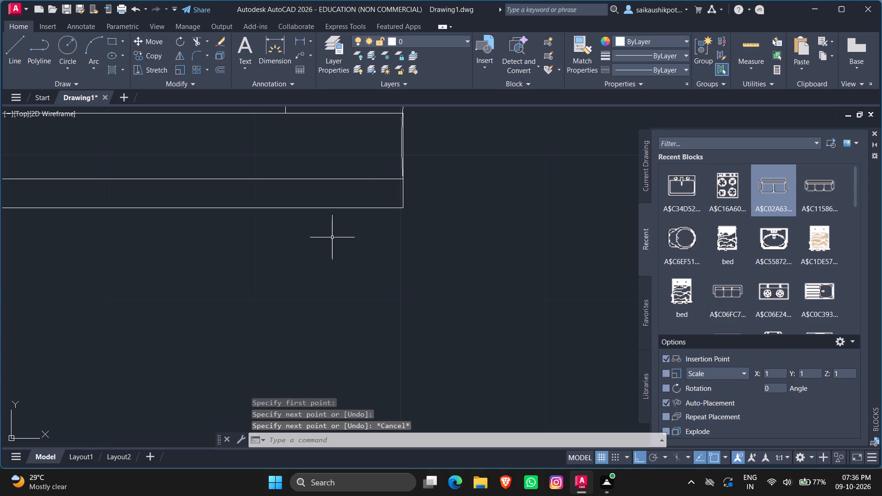
Close the left end of the bathroom door leaf with a vertical line up to the wall face.
key(space)
scroll(360, 269, down, 3)
scroll(226, 251, up, 3)
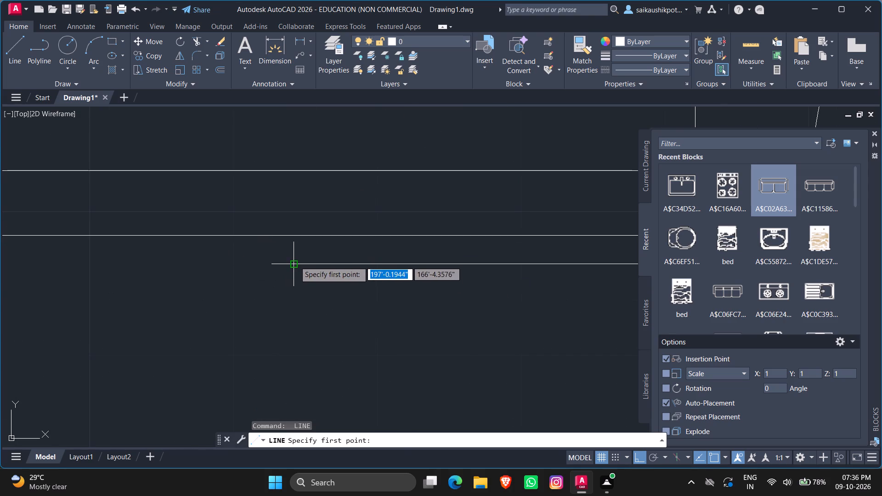
click(294, 260)
click(292, 236)
key(Escape)
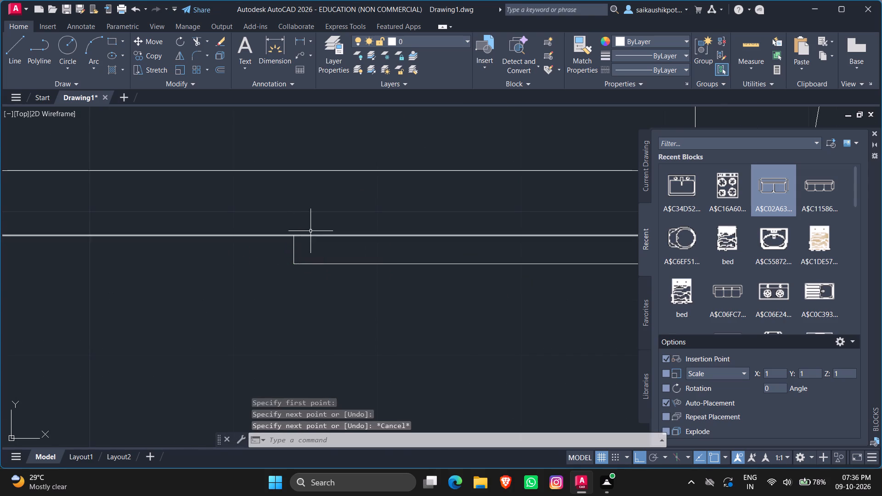
Draw the bathroom door-swing arc, with ortho off, from the lower jamb's top-right corner to the door leaf's lower-left corner.
scroll(311, 245, down, 5)
scroll(329, 280, up, 1)
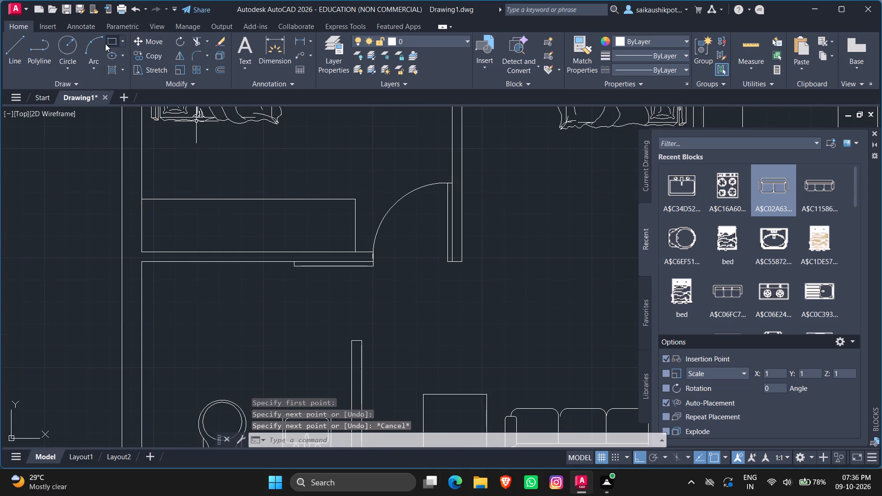
click(96, 45)
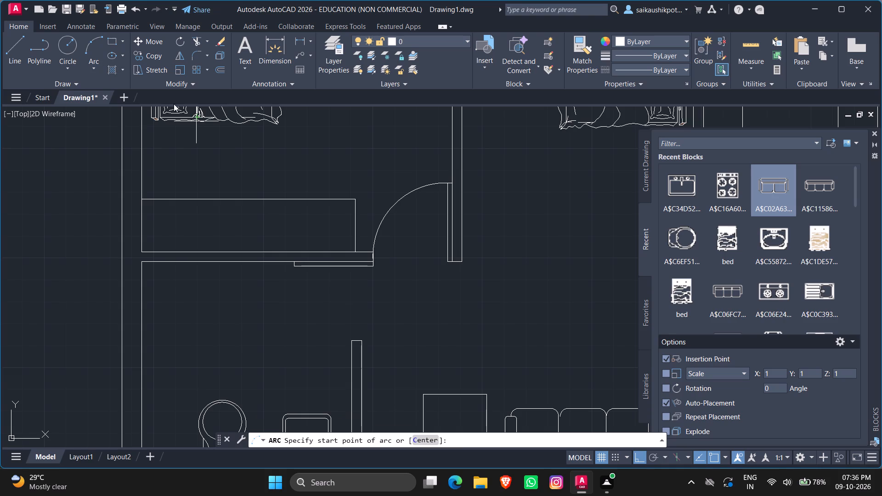
key(F8)
click(362, 339)
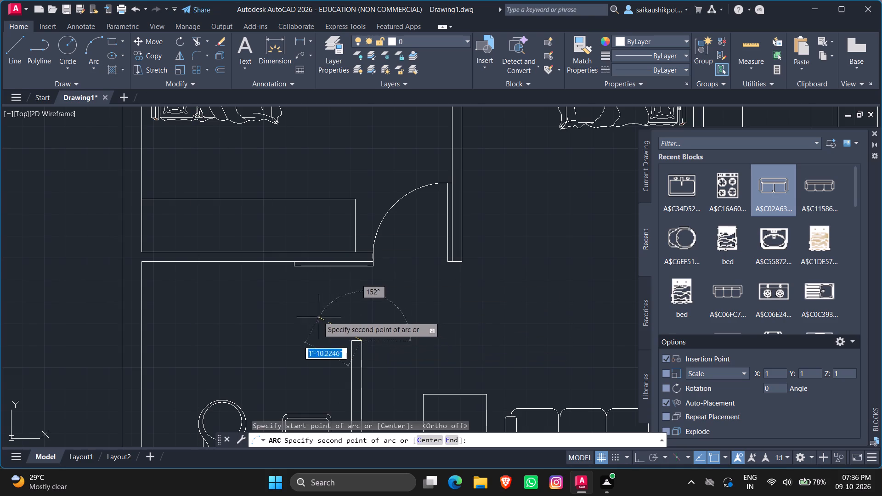
click(307, 310)
click(292, 268)
scroll(348, 292, down, 2)
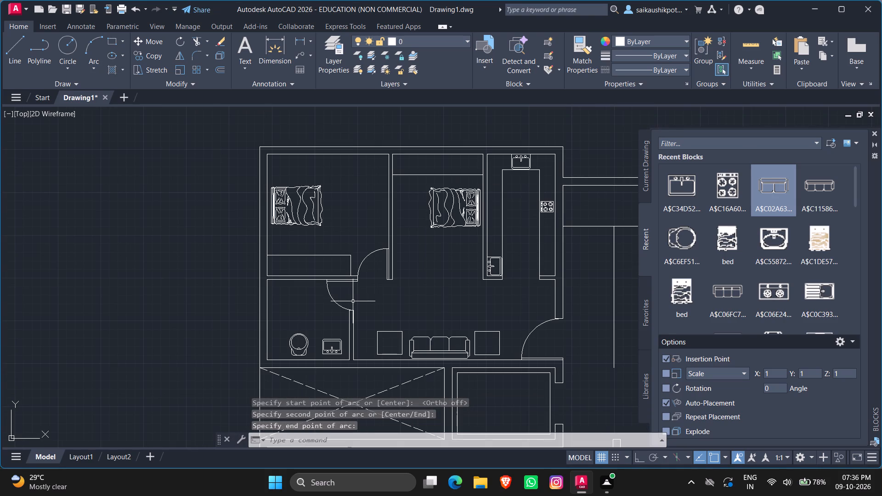
Draw a table rectangle about 3'-3" wide by 3'-6" high in the lower unit, below its upper wall.
scroll(353, 302, down, 4)
scroll(368, 326, up, 2)
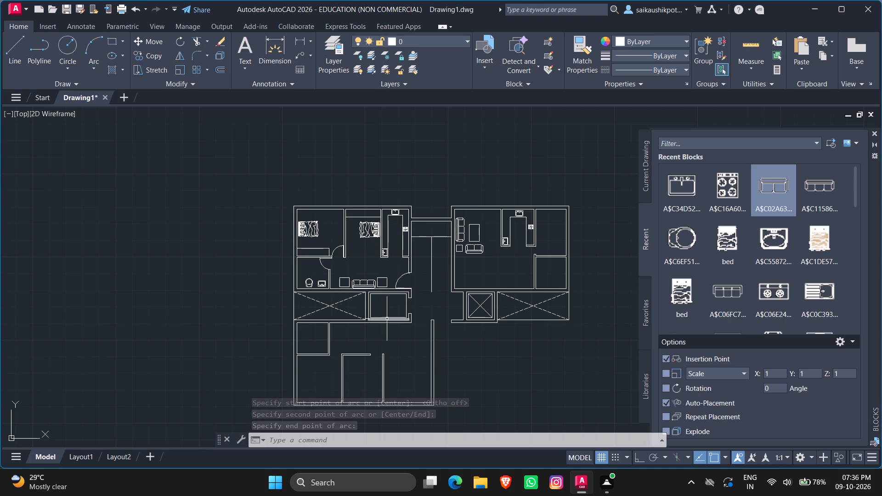
key(Escape)
key(Escape)
scroll(426, 321, down, 2)
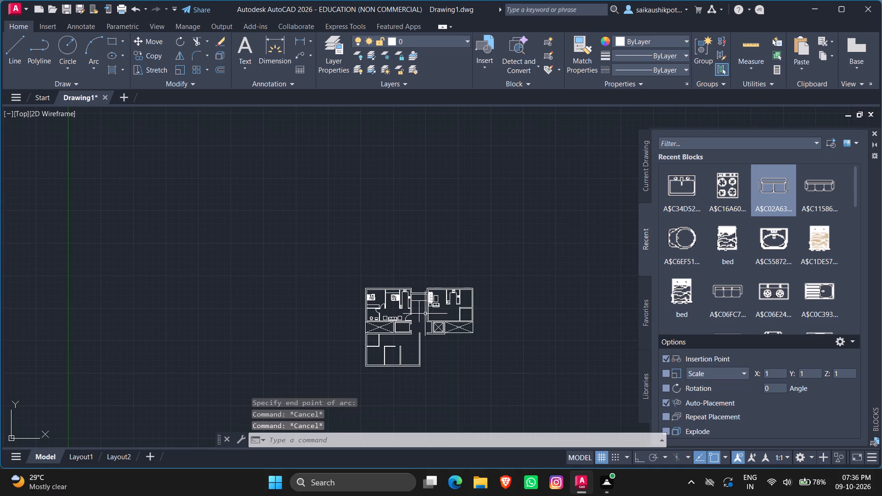
scroll(403, 338, down, 1)
scroll(393, 354, up, 6)
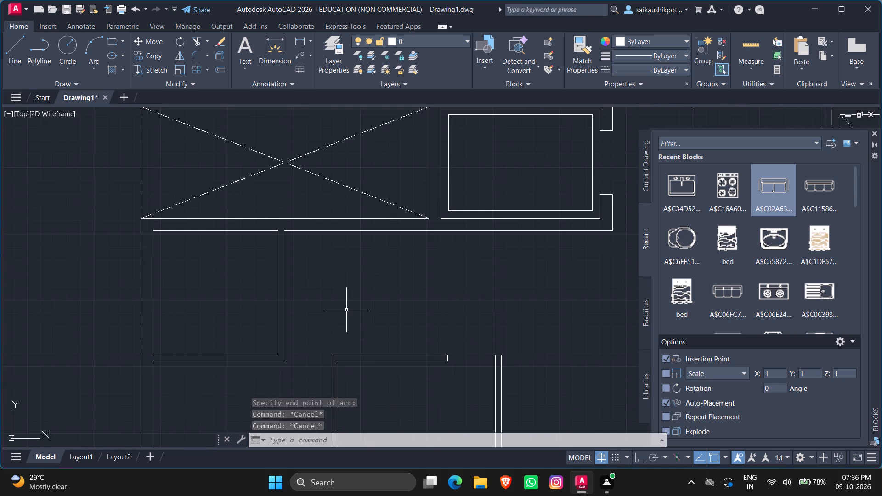
click(107, 43)
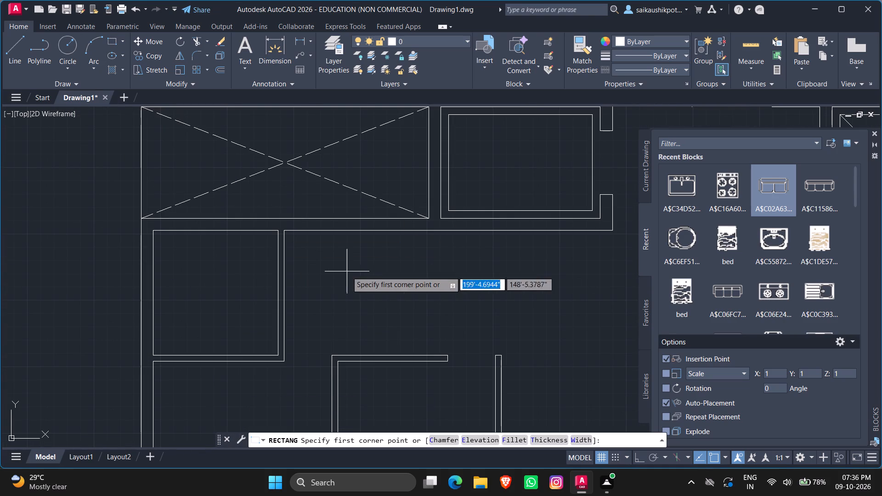
click(402, 240)
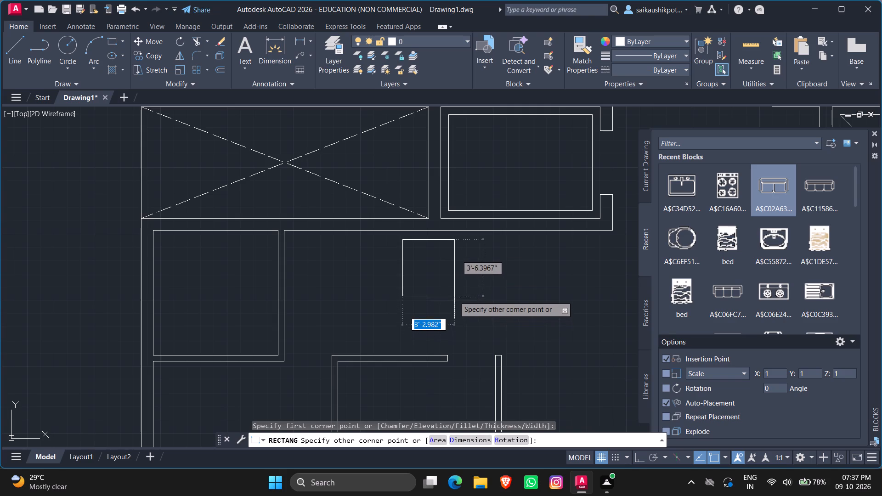
click(454, 296)
key(Escape)
key(Escape)
key(Escape)
Draw a vertical centre line through the table between its top and bottom edge midpoints.
scroll(403, 255, up, 1)
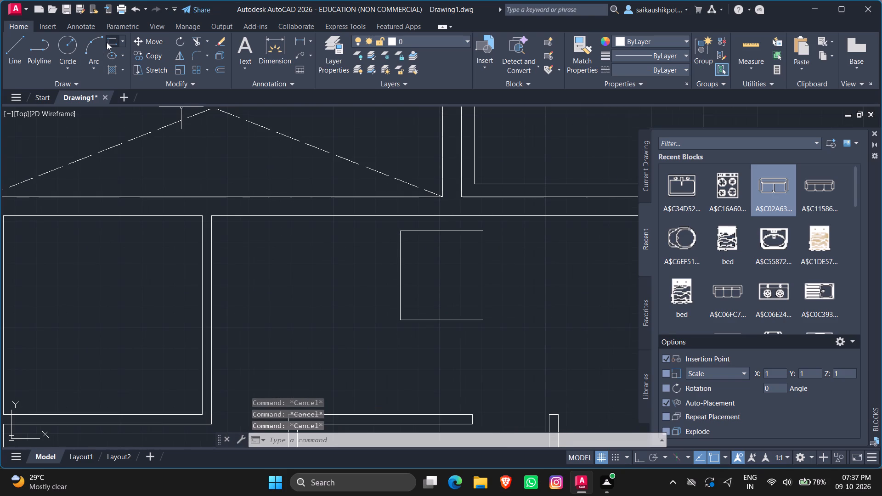
key(l)
key(Return)
click(445, 227)
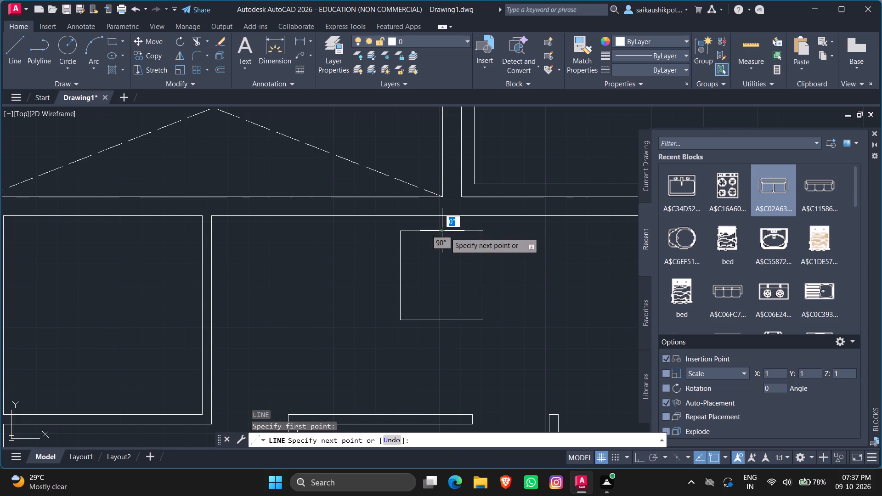
click(441, 320)
key(Escape)
key(Escape)
key(Escape)
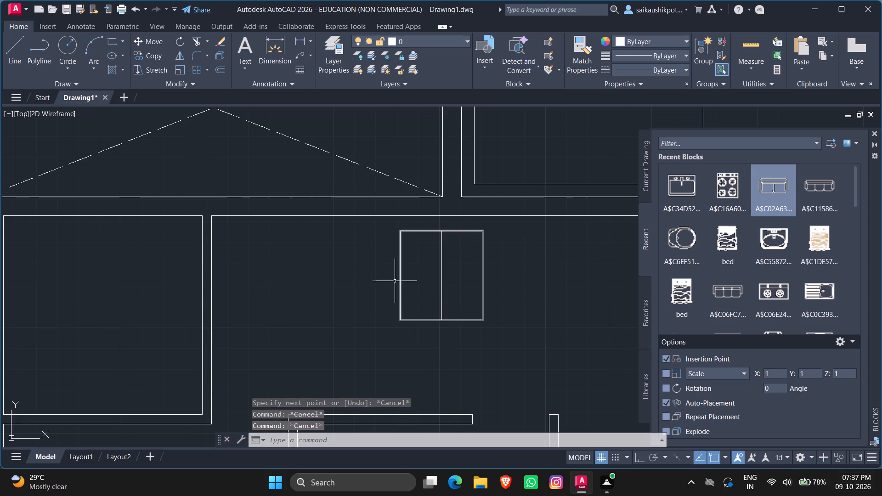
Draw a horizontal centre line across the table between its left and right edge midpoints.
key(l)
key(Return)
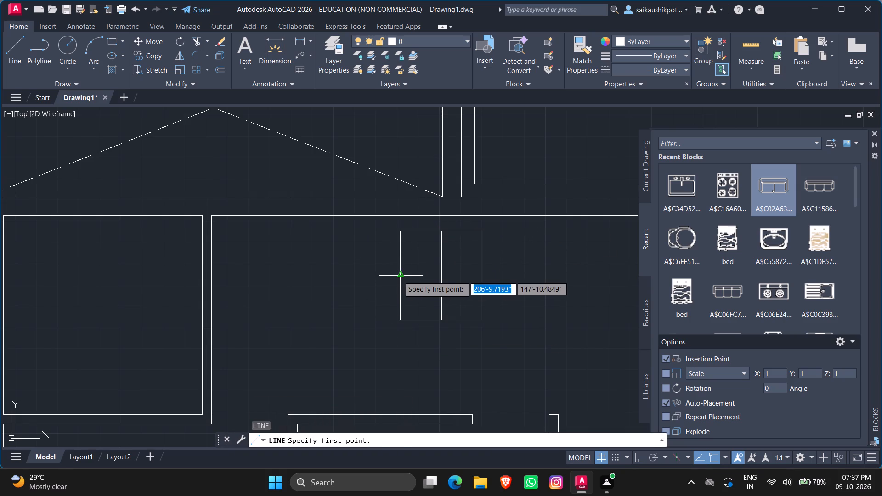
click(398, 276)
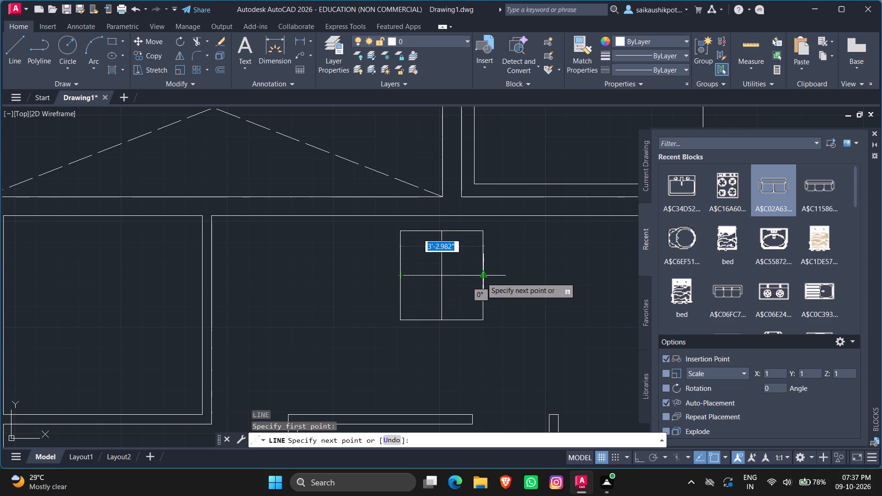
click(481, 277)
key(Escape)
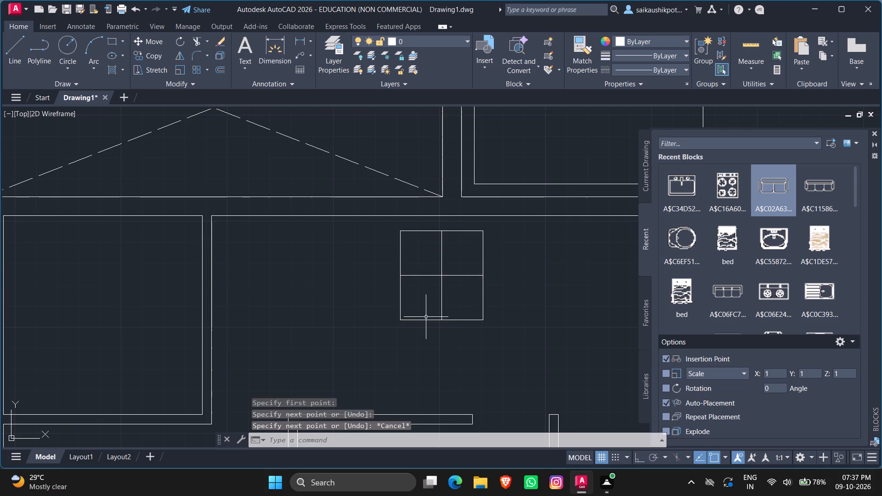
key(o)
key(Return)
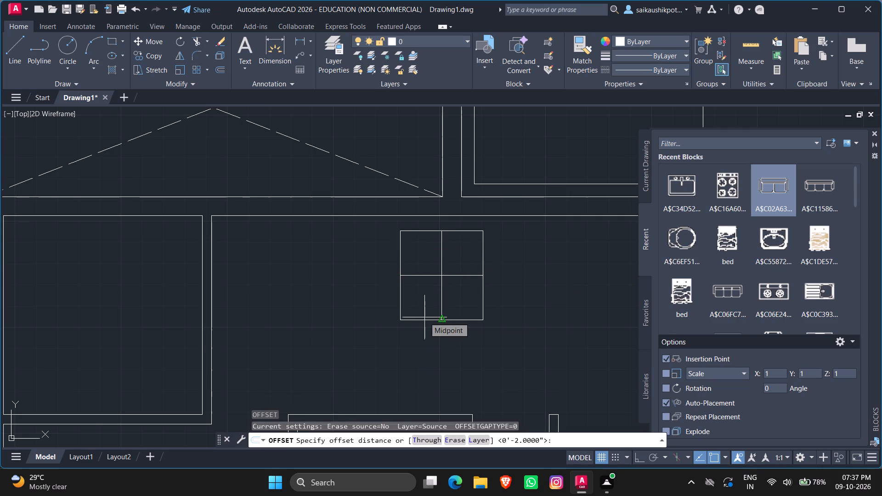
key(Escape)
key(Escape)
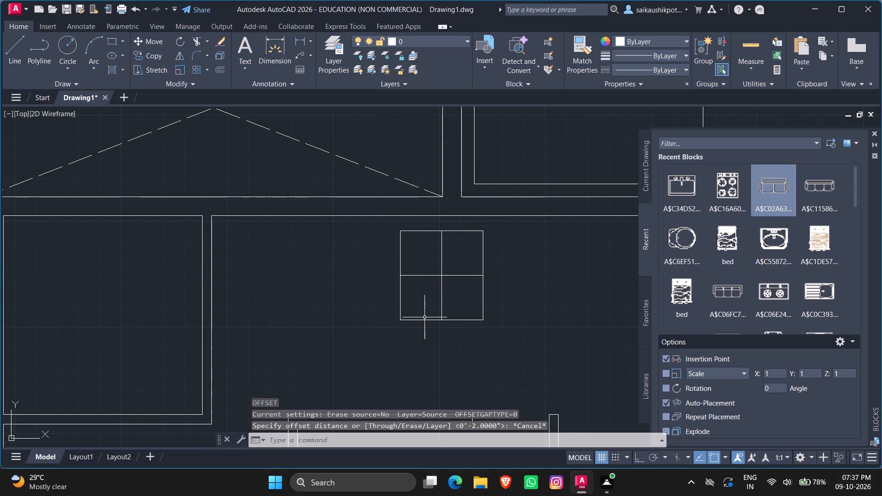
Draw a chair rectangle beside the table's upper left half, ending at the table's left-edge midpoint.
click(111, 45)
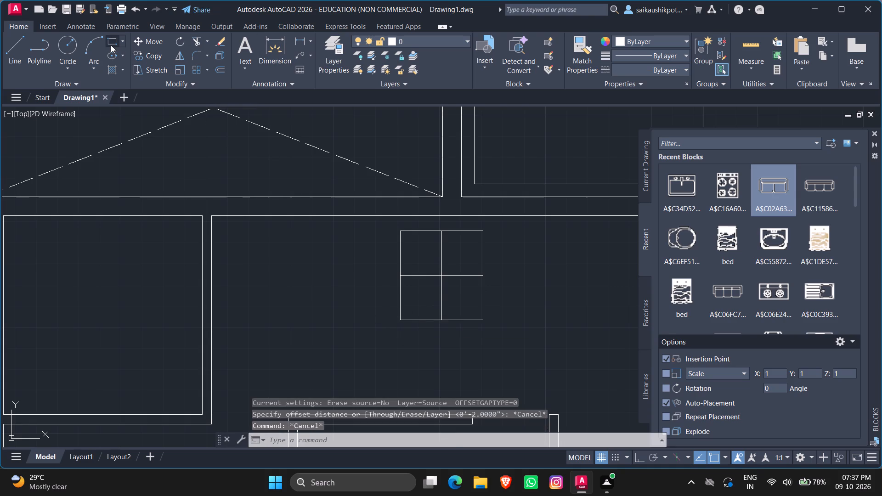
scroll(382, 245, up, 3)
click(315, 221)
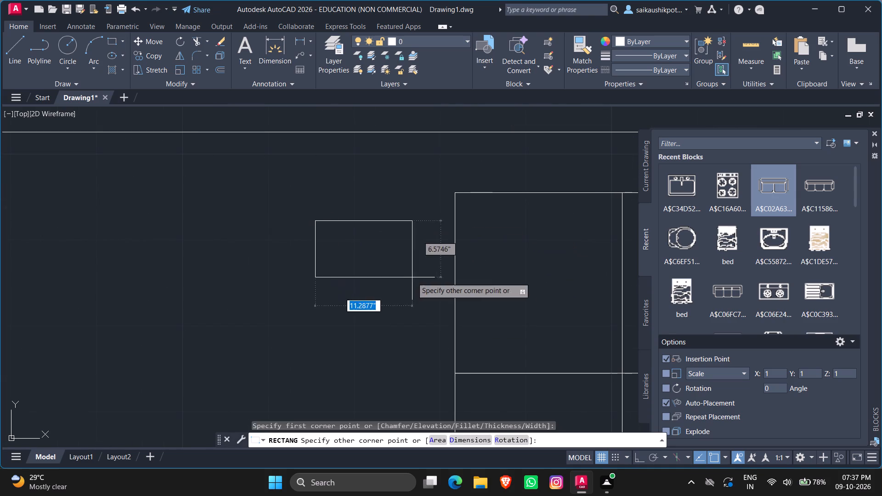
click(454, 319)
scroll(391, 295, down, 2)
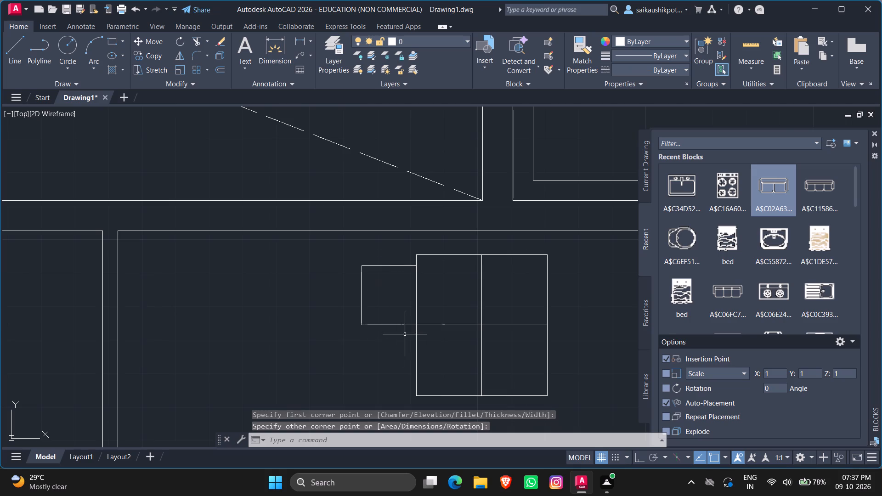
Move the chair rectangle slightly upward along the table's left edge, clear of the horizontal centre line.
scroll(405, 333, up, 2)
click(382, 311)
double_click(384, 314)
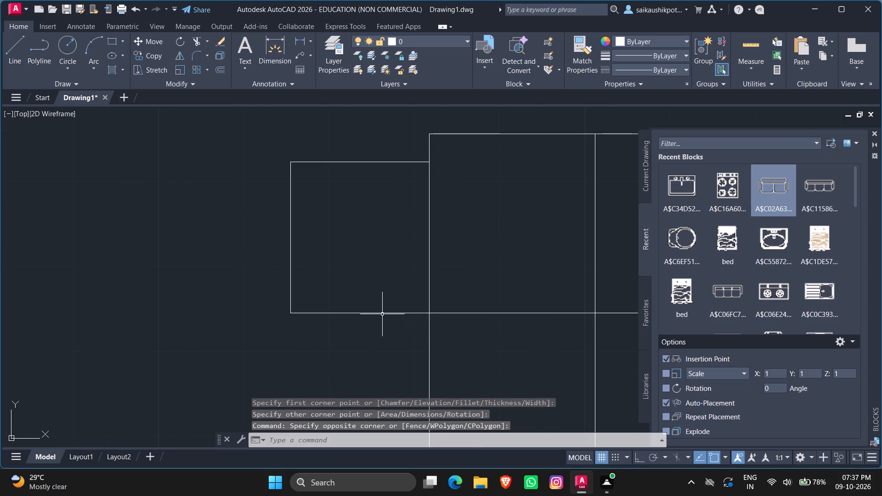
click(380, 314)
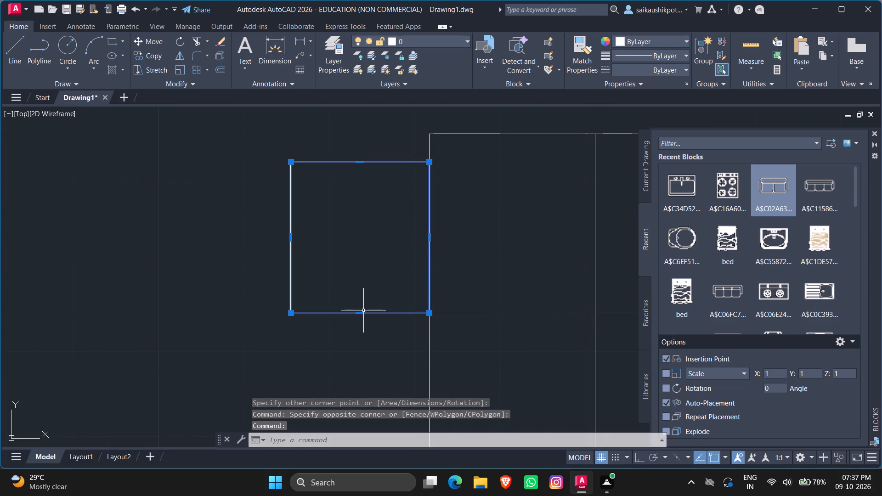
click(364, 313)
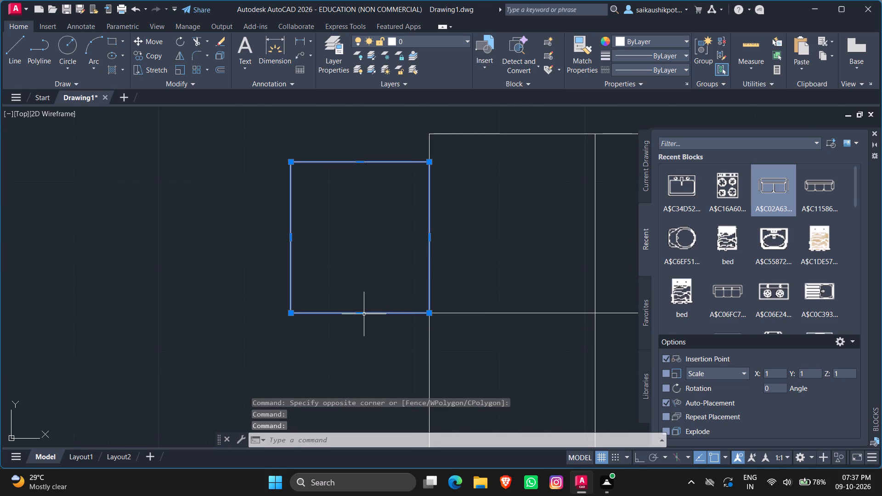
drag(362, 314, 365, 290)
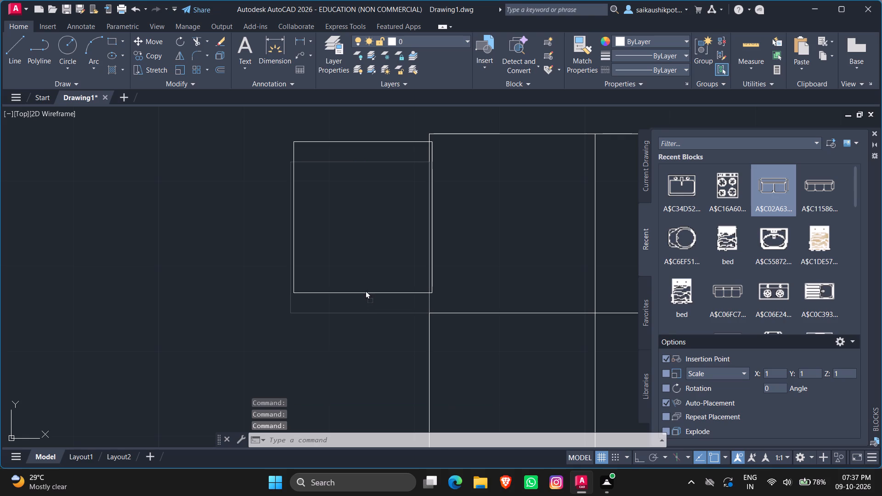
drag(365, 290, 361, 304)
Shorten the chair rectangle by stretching its bottom edge upward.
scroll(365, 291, down, 1)
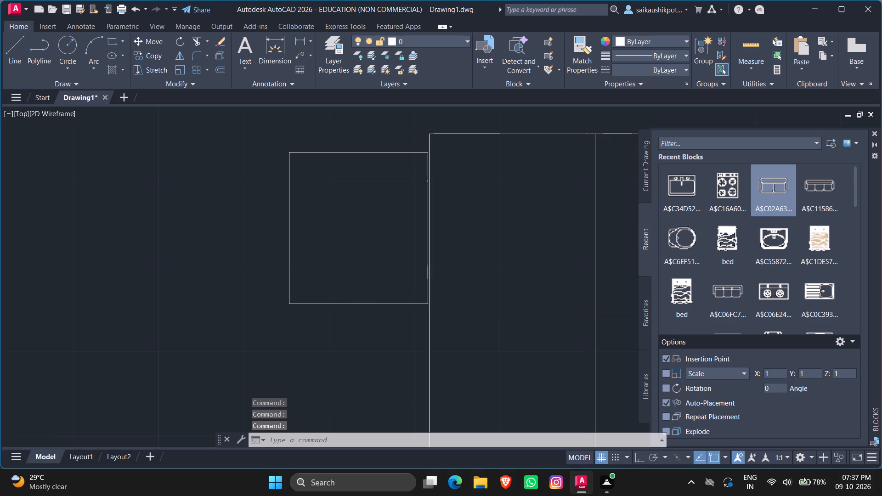
scroll(366, 300, up, 1)
click(366, 300)
click(361, 298)
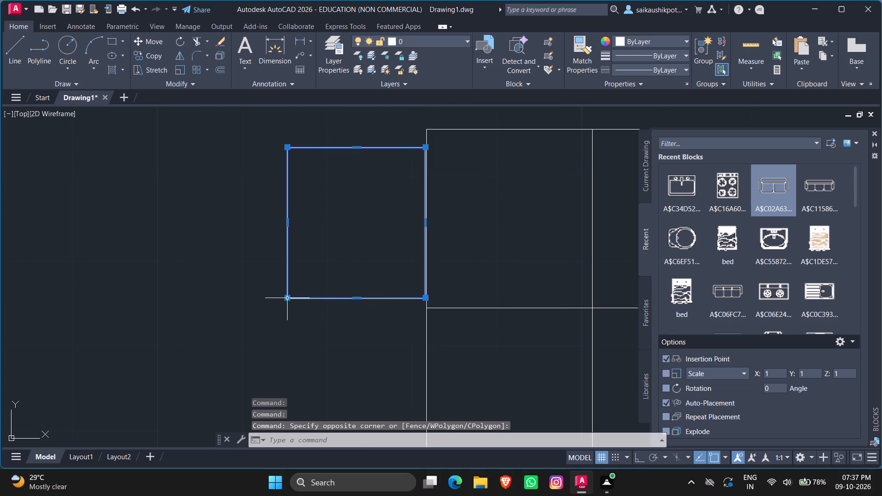
drag(354, 299, 352, 293)
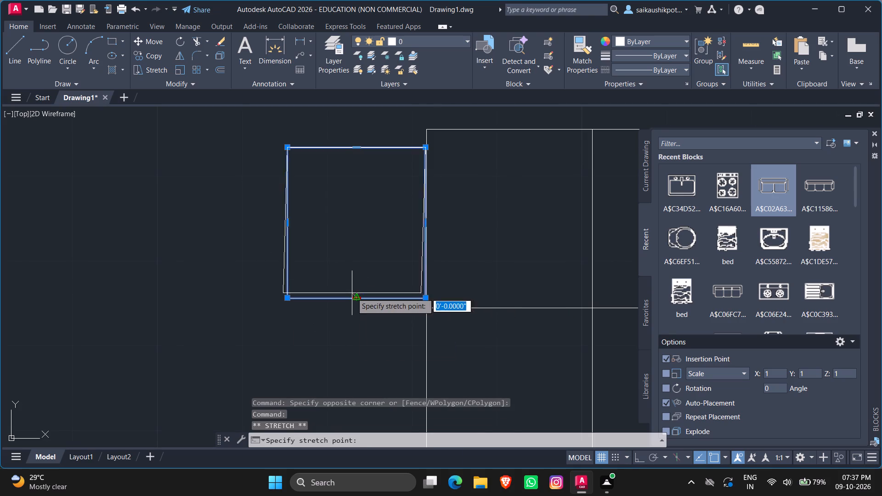
drag(352, 293, 357, 259)
click(357, 259)
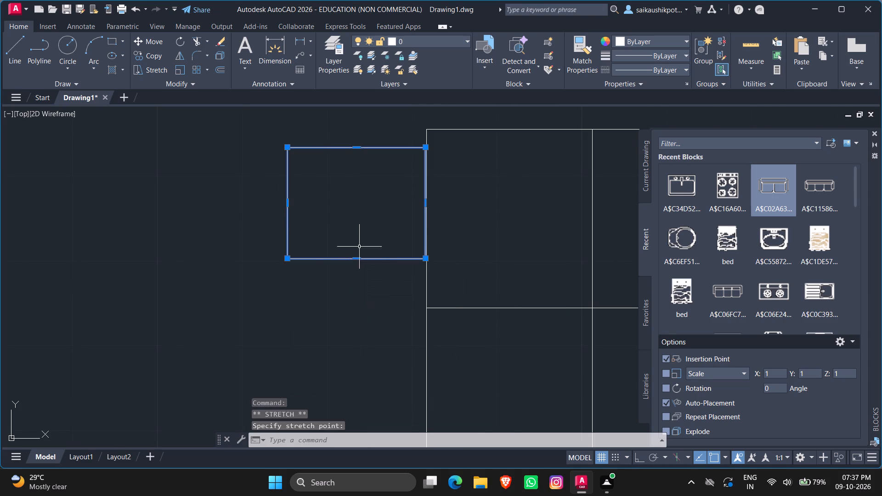
scroll(359, 252, down, 2)
scroll(360, 268, up, 1)
key(Escape)
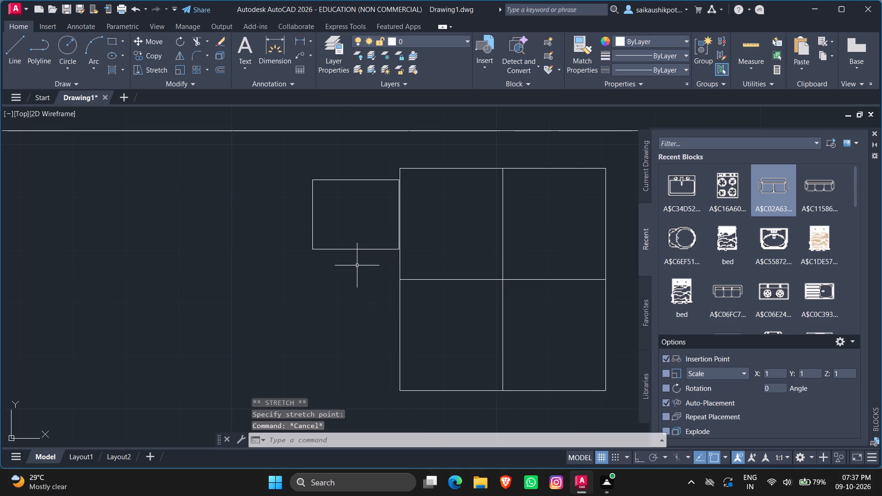
key(Escape)
Copy the chair rectangle and paste it directly below, beside the table's lower left half.
click(334, 238)
click(300, 273)
key(ctrl+c)
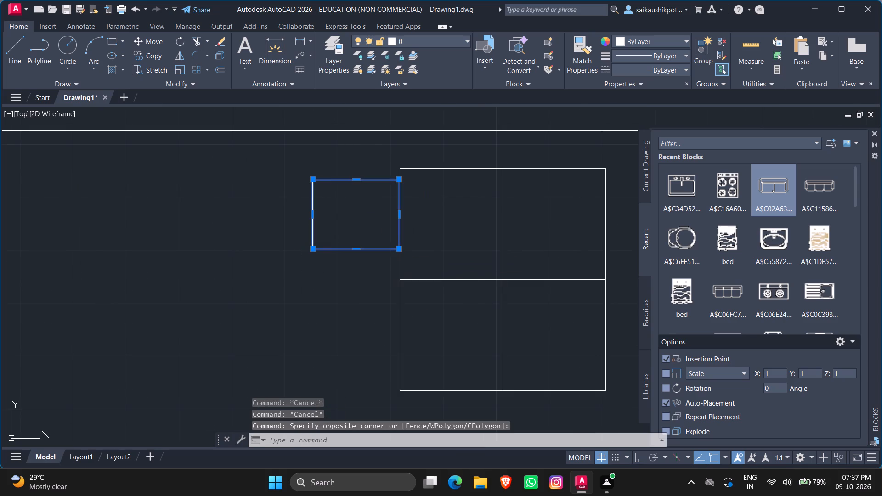
key(ctrl+v)
click(313, 368)
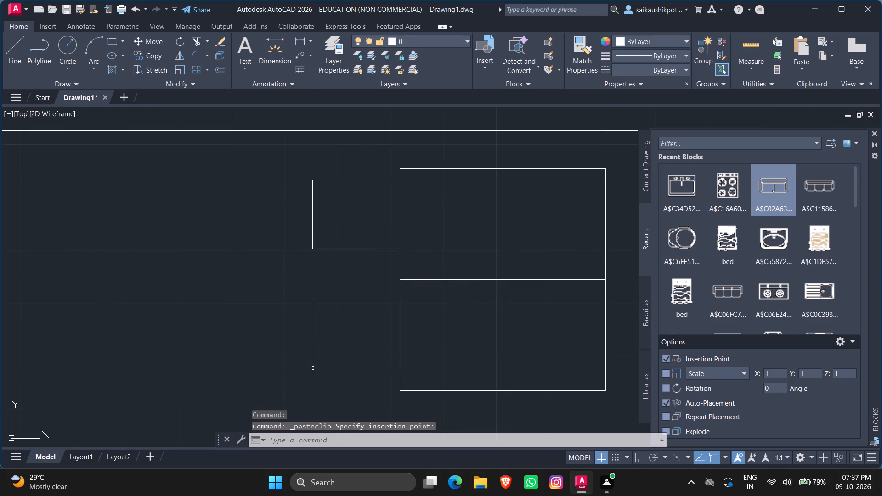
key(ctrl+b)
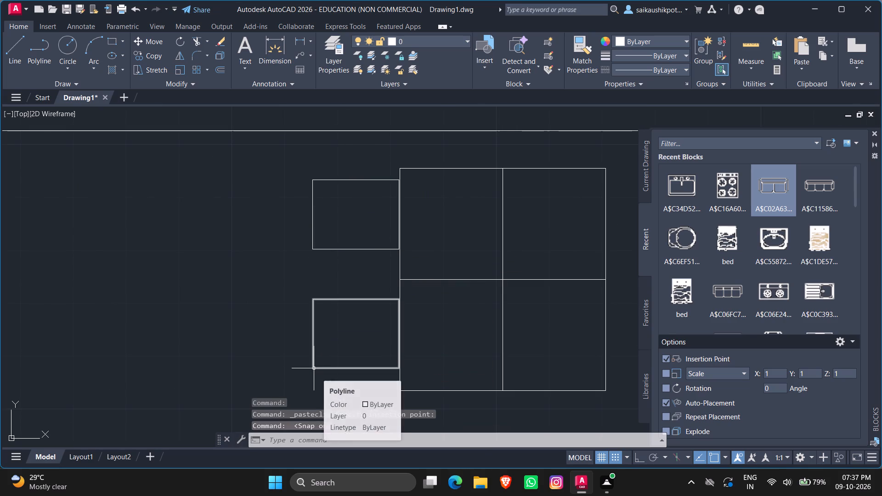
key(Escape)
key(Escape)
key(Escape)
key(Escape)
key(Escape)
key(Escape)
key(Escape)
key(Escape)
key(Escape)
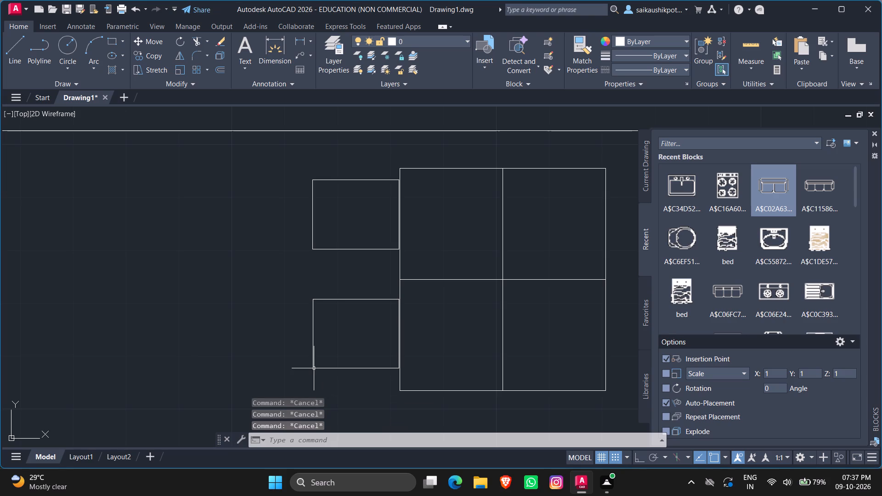
Paste a chair copy on the table's right side with its lower-left corner at the right edge's midpoint.
key(ctrl+v)
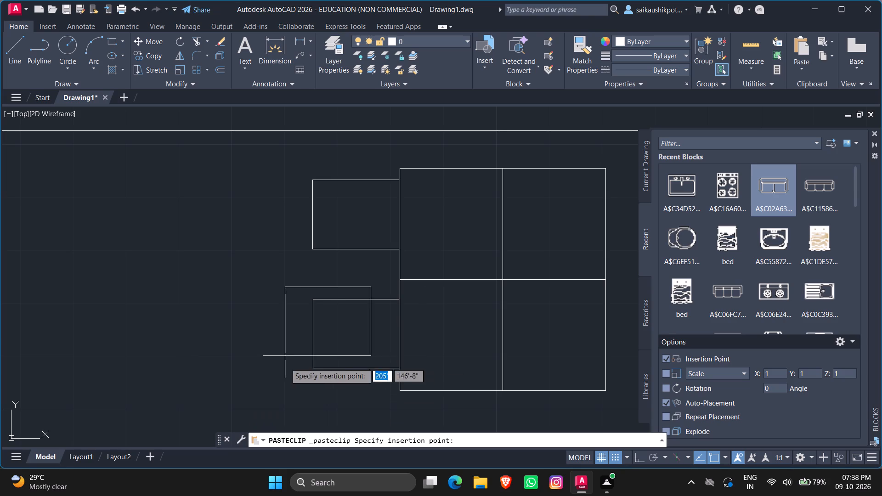
scroll(232, 352, down, 1)
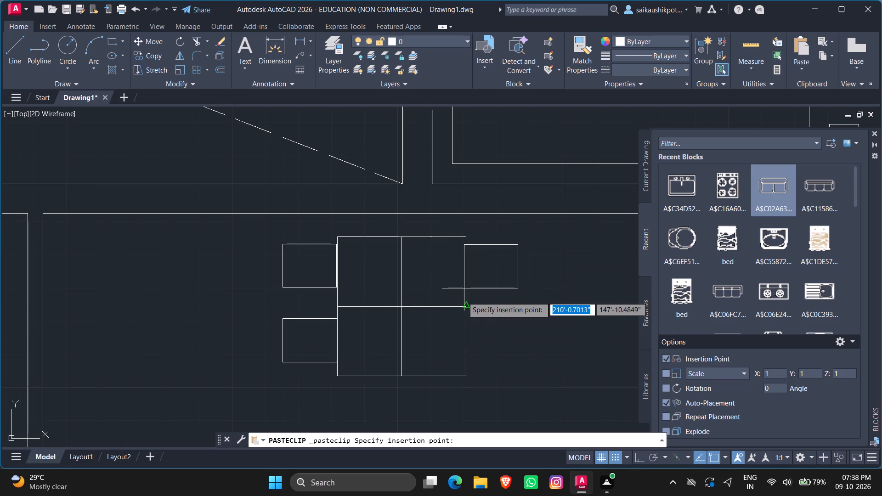
scroll(452, 295, up, 1)
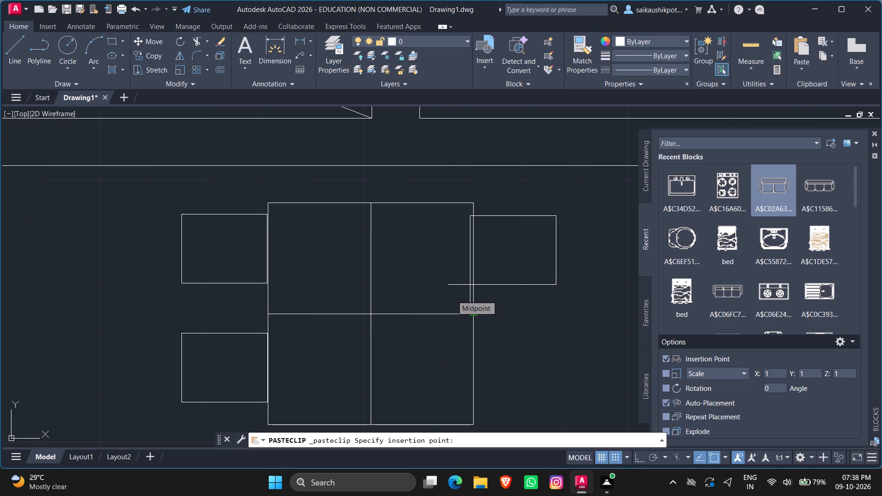
click(452, 295)
Paste another chair copy on the table's right side with its lower-left corner at the table's lower-right corner.
key(ctrl+v)
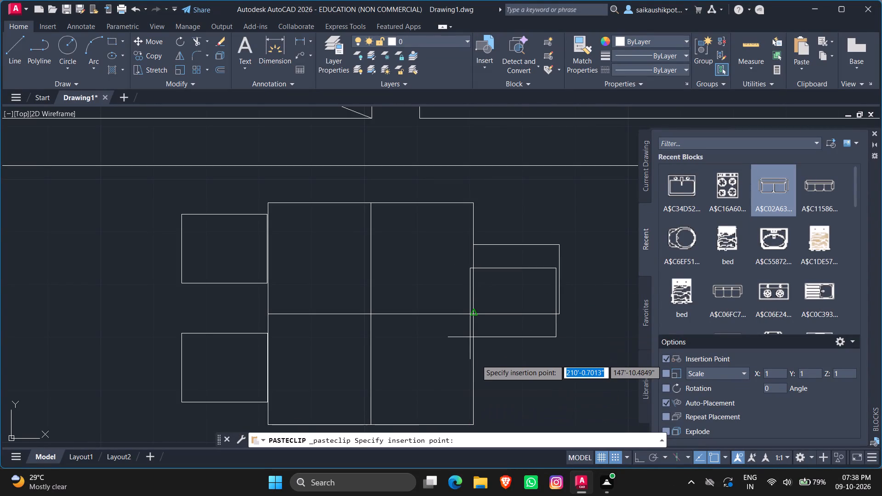
key(ctrl+b)
scroll(472, 393, up, 1)
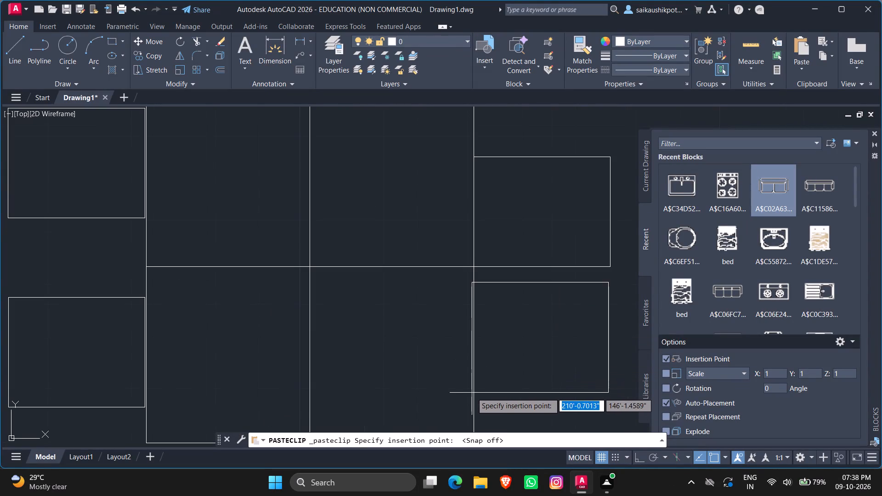
click(474, 402)
scroll(480, 311, up, 2)
scroll(480, 311, down, 2)
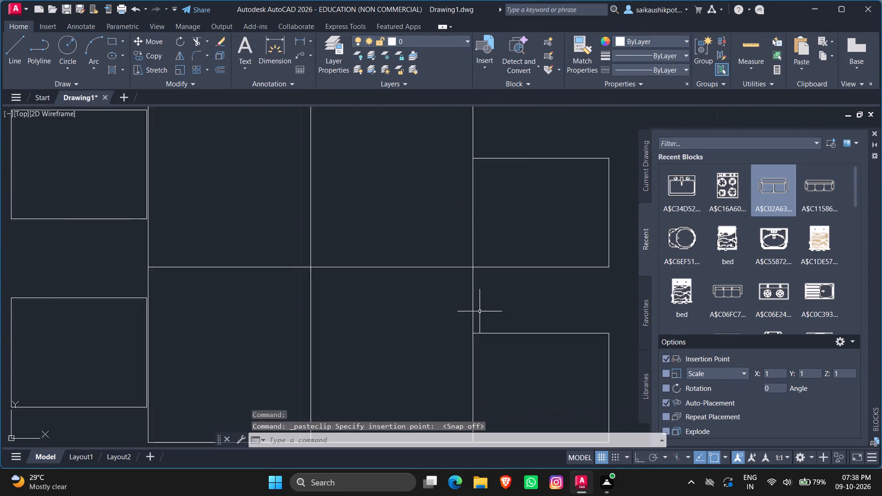
scroll(480, 311, down, 3)
scroll(475, 339, up, 2)
drag(508, 371, 505, 361)
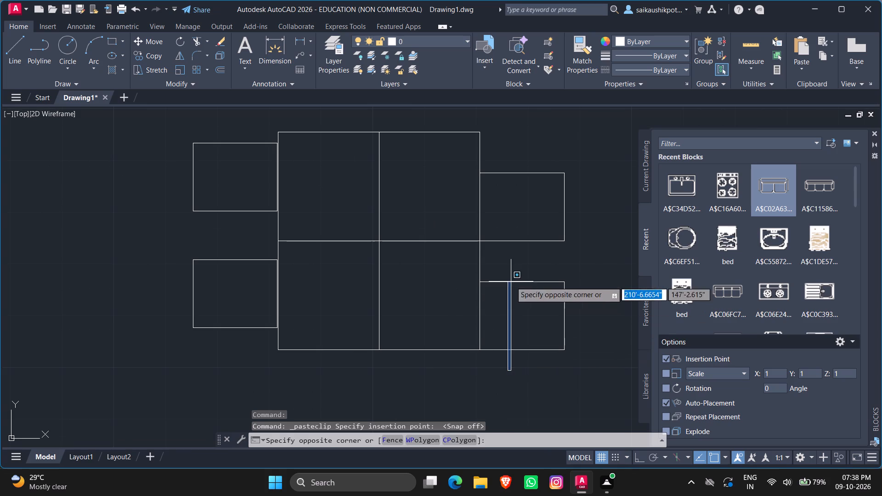
click(511, 281)
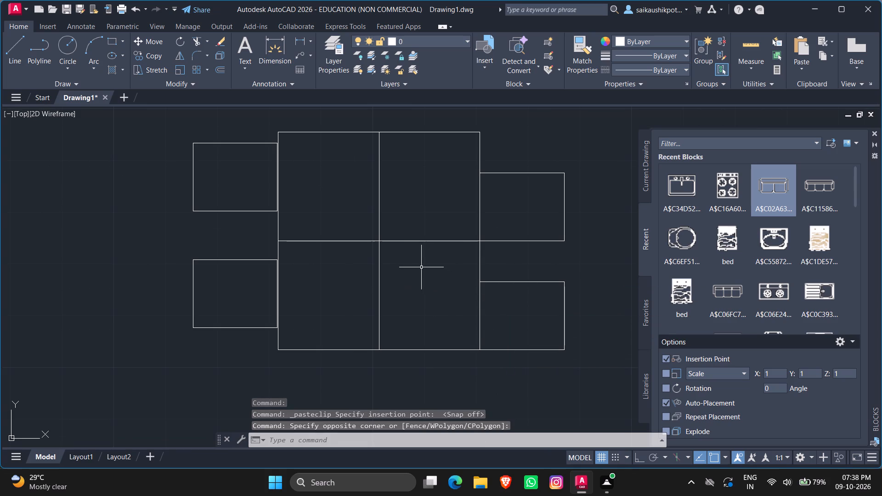
Delete the horizontal and vertical centre lines inside the dining table.
click(421, 268)
click(327, 188)
key(Delete)
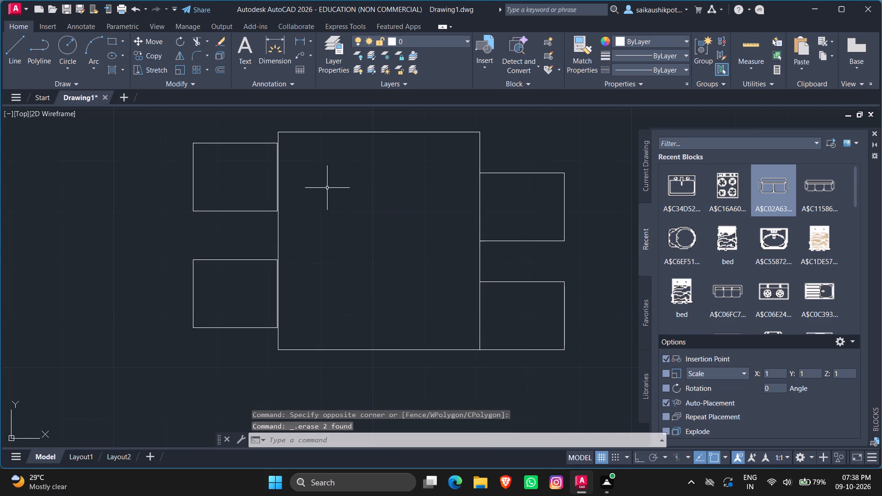
scroll(327, 188, down, 4)
key(Escape)
key(Escape)
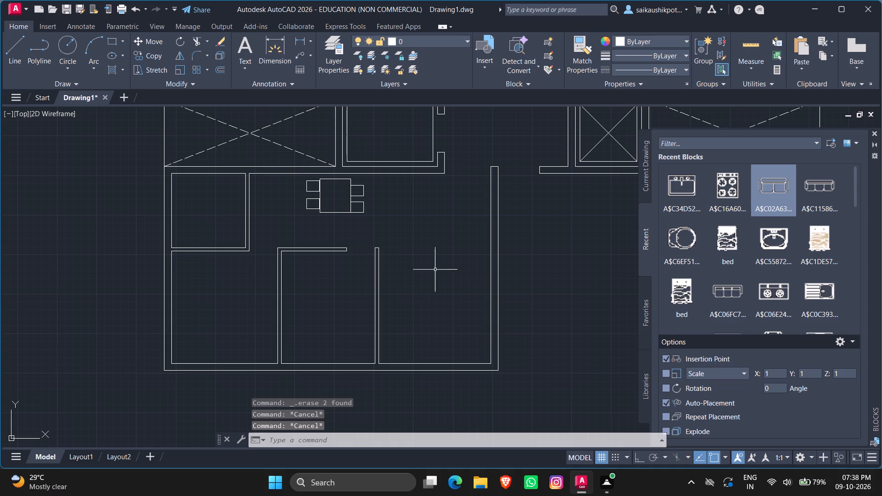
Copy the toilet and washbasin from the upper-left unit's lower bathroom into the lower unit's small upper-left room.
scroll(436, 269, down, 3)
scroll(401, 274, up, 1)
scroll(369, 211, up, 1)
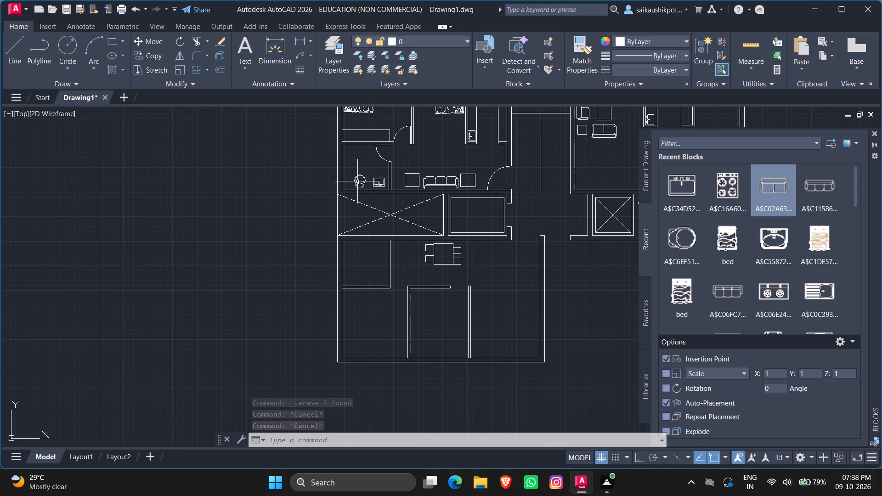
scroll(371, 175, up, 2)
drag(384, 190, 342, 190)
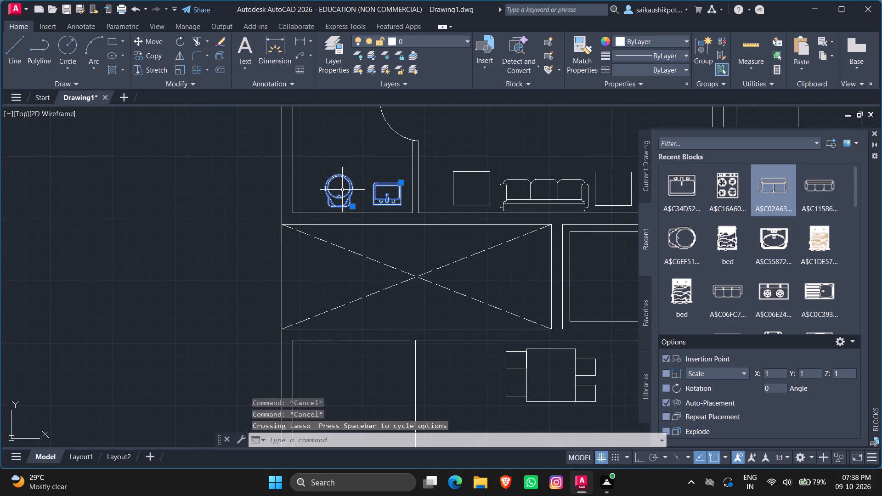
key(ctrl+c)
key(ctrl+v)
scroll(351, 296, down, 2)
scroll(333, 346, up, 3)
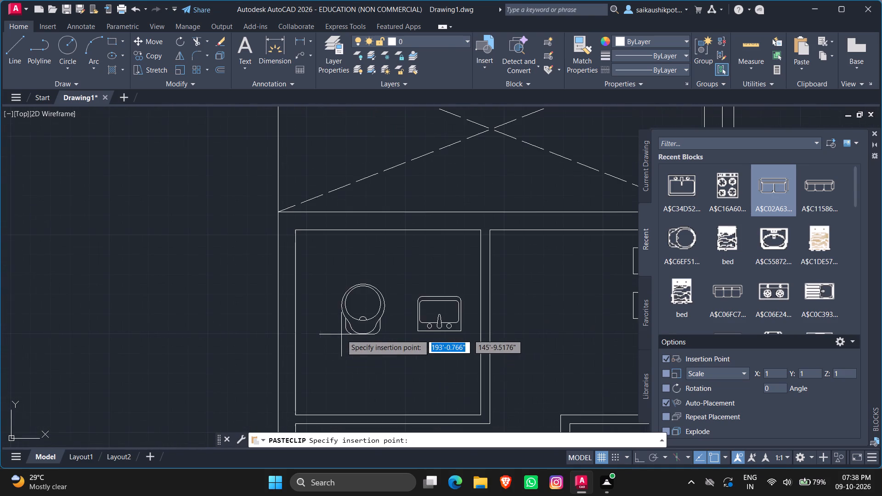
click(332, 364)
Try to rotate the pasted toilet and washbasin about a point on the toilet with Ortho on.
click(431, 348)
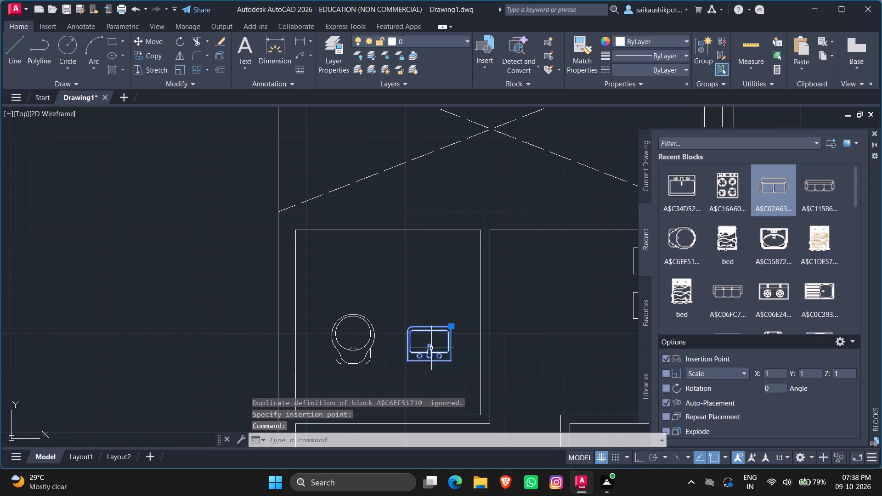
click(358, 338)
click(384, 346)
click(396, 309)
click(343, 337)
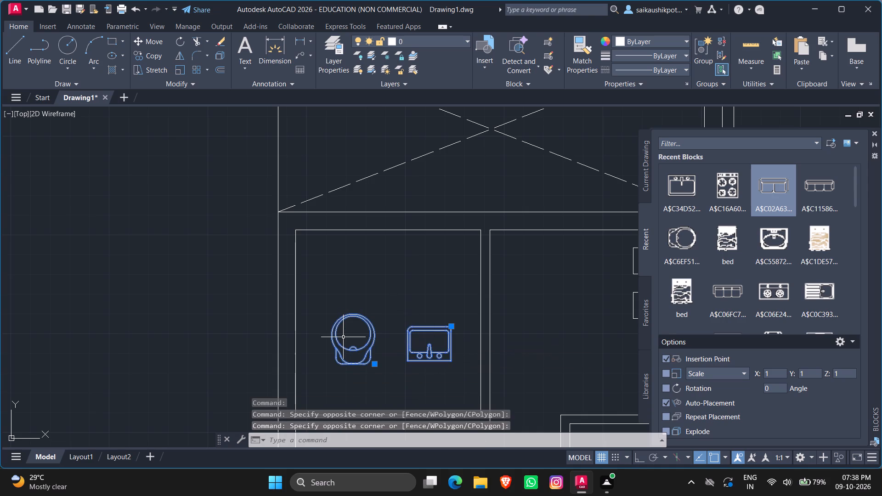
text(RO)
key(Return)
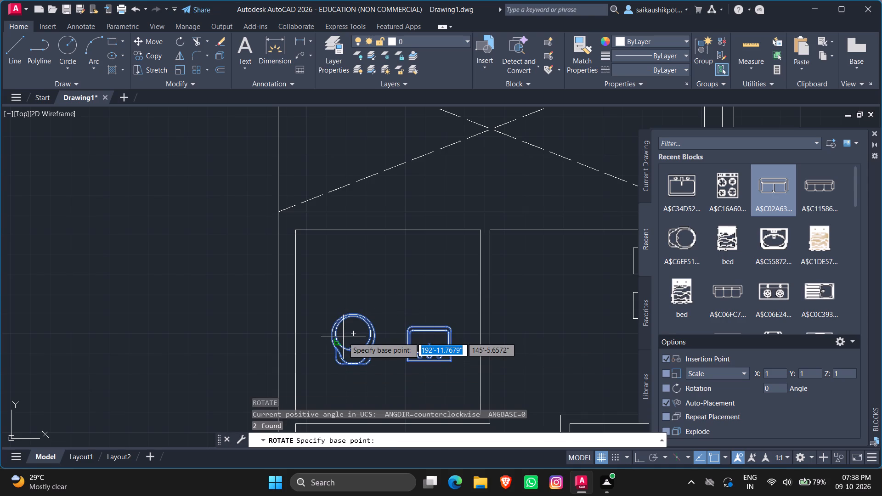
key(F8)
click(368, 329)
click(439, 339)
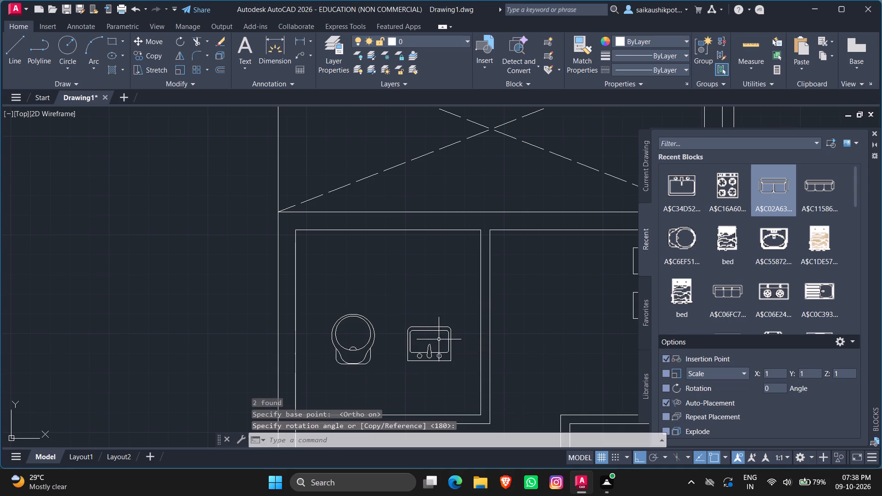
Rotate the pasted toilet and washbasin together by 180 degrees about a point on the toilet.
click(383, 330)
click(399, 321)
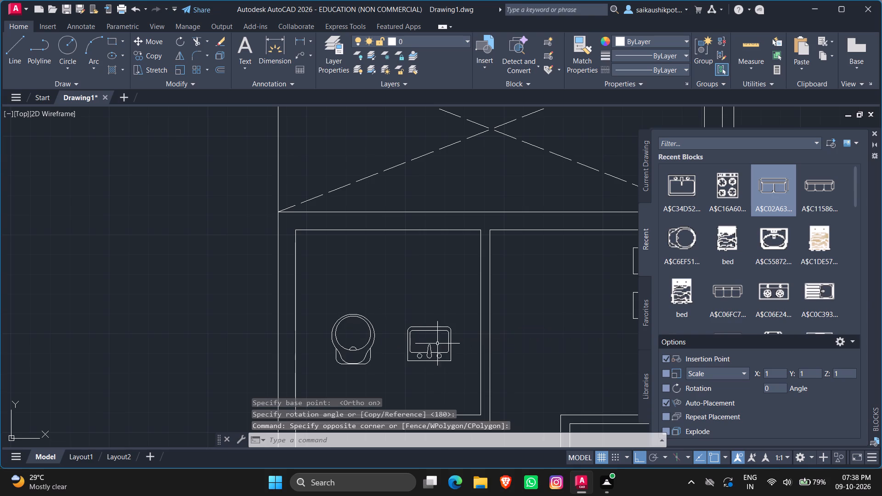
drag(459, 345, 448, 343)
click(347, 330)
text(RO)
key(Return)
click(346, 329)
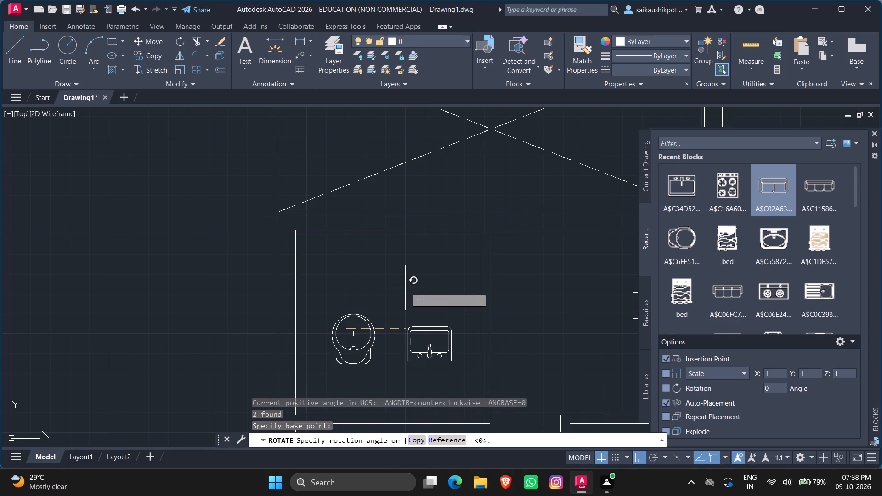
click(243, 291)
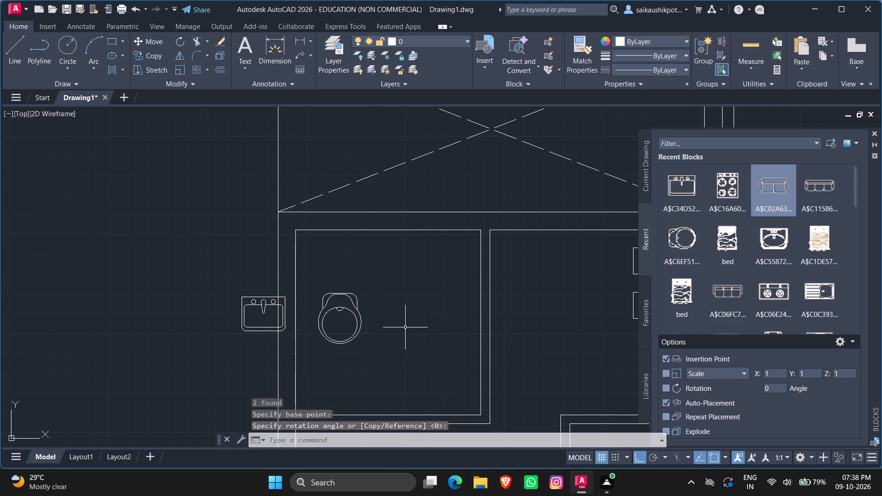
Move the rotated toilet and washbasin inside the lower unit's bathroom, with their backs near its upper wall.
click(389, 318)
click(373, 324)
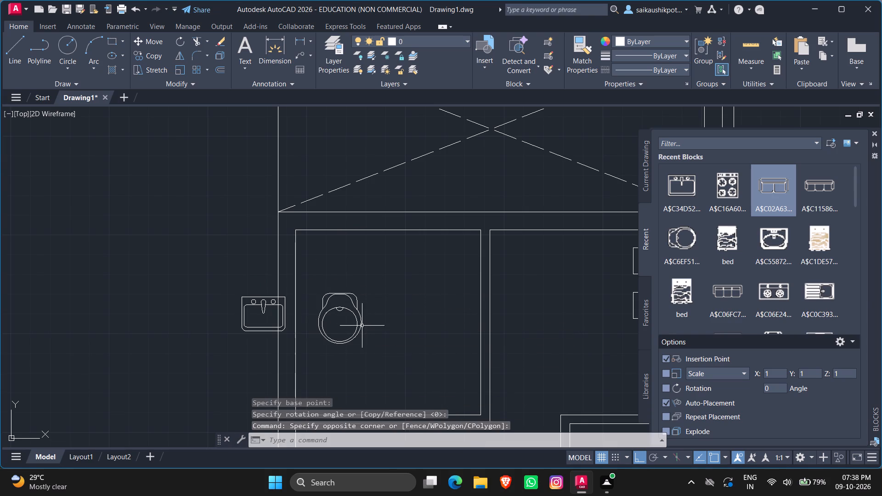
click(361, 326)
click(256, 328)
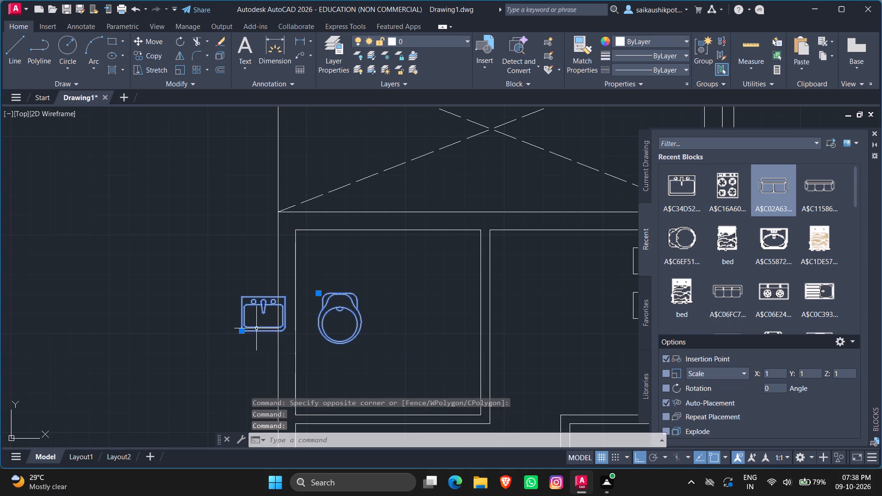
key(m)
key(Return)
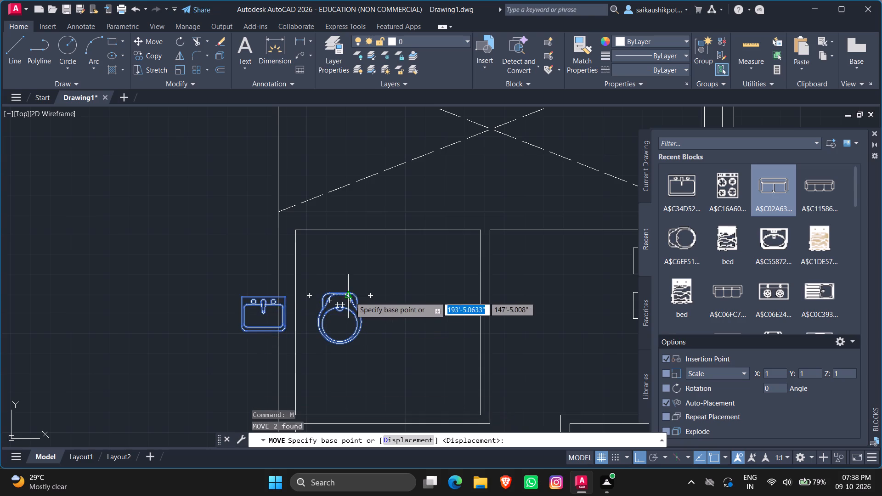
click(350, 297)
key(F8)
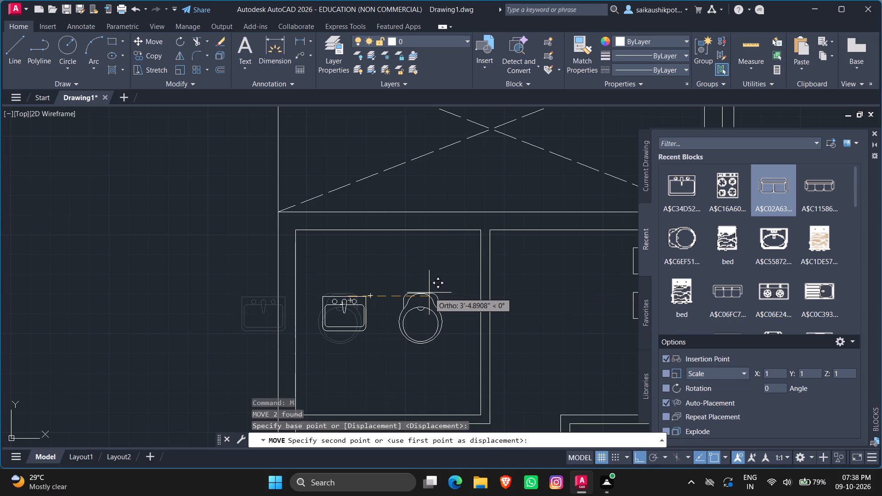
click(432, 247)
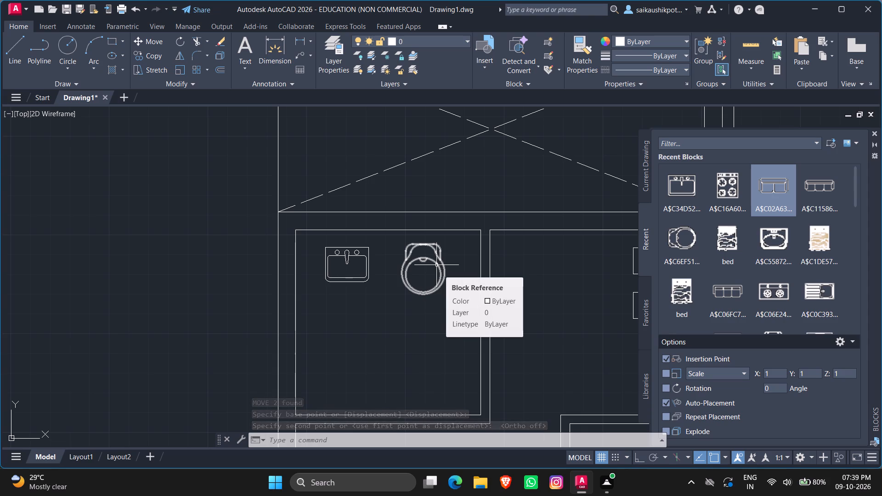
key(Escape)
key(Escape)
scroll(456, 255, down, 2)
key(Escape)
key(Escape)
Draw a short line across the bathroom's right wall from the inner lower-right corner to the wall's outer line.
scroll(451, 319, up, 2)
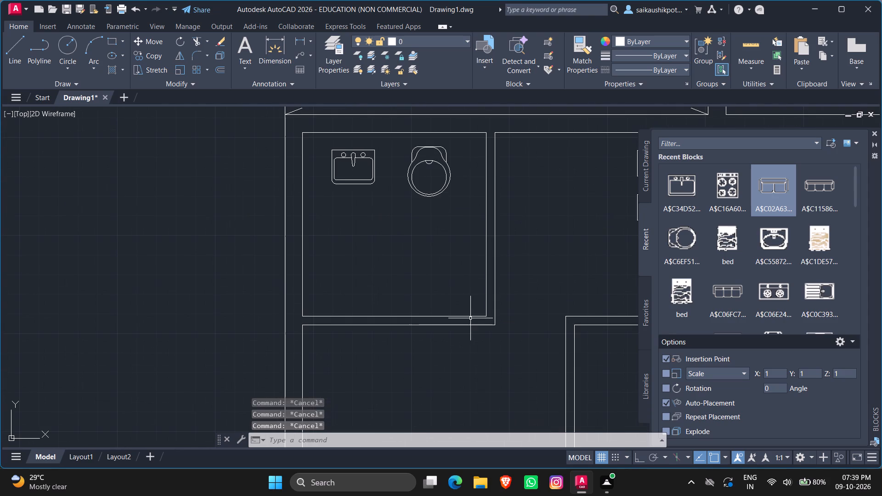
key(Escape)
key(l)
key(Return)
scroll(482, 316, up, 2)
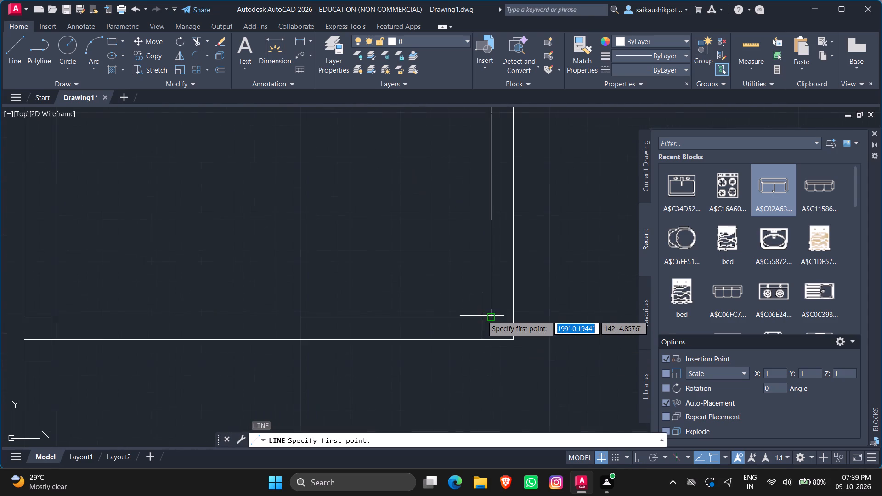
click(491, 318)
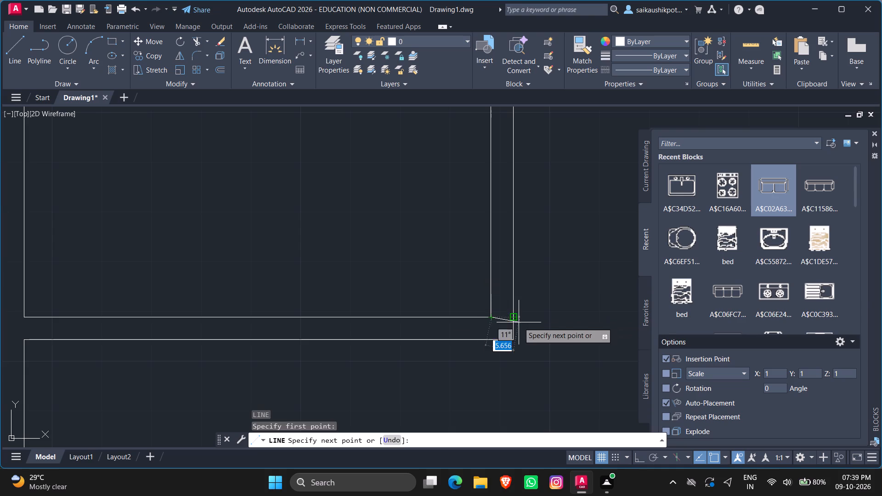
click(514, 314)
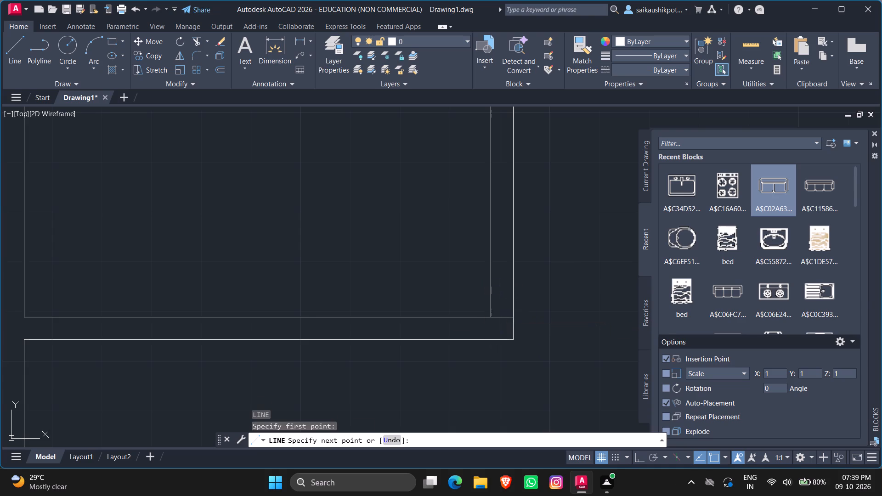
key(Escape)
key(Escape)
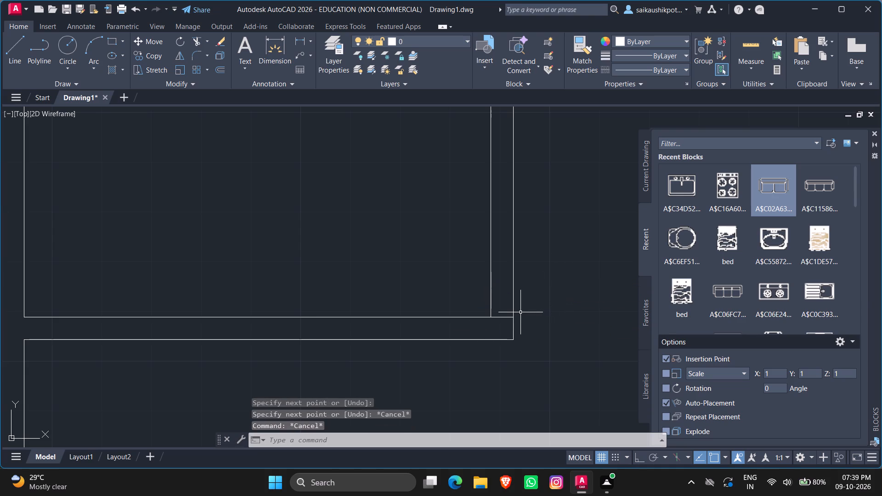
Offset the short line across the bathroom's right wall 3' upward.
key(o)
key(Return)
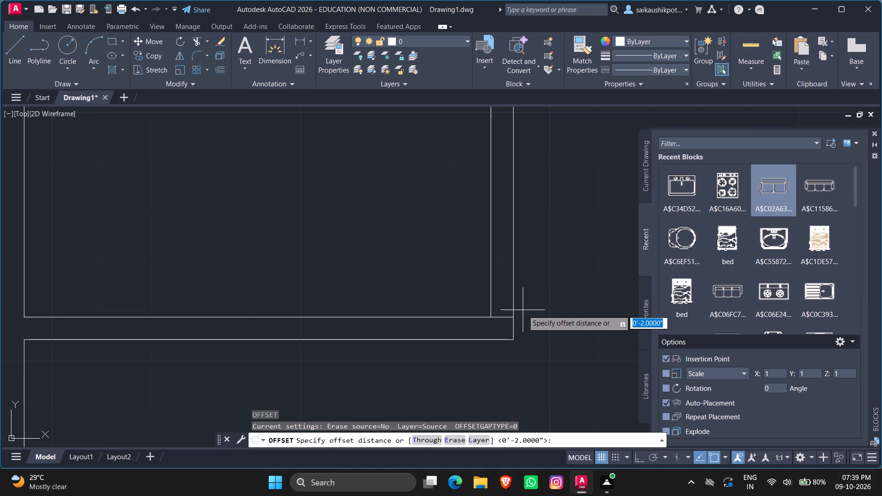
text(3')
key(Return)
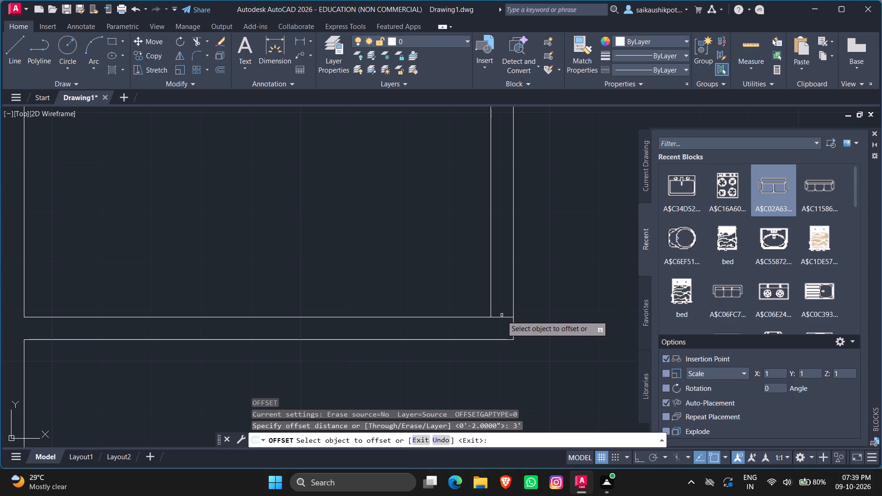
click(503, 317)
click(503, 239)
key(Escape)
key(Escape)
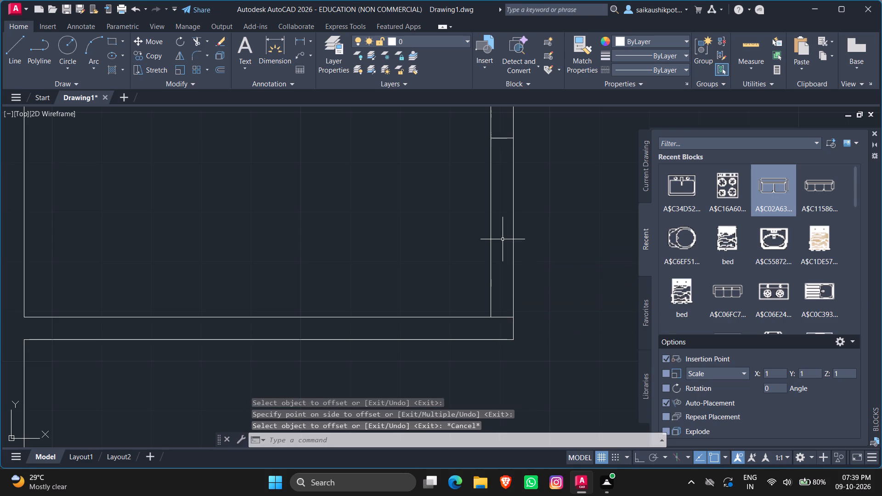
Trim both wall lines between the two short cross lines to open the bathroom doorway.
text(TR)
key(Return)
key(Return)
click(553, 225)
click(465, 238)
scroll(464, 238, down, 1)
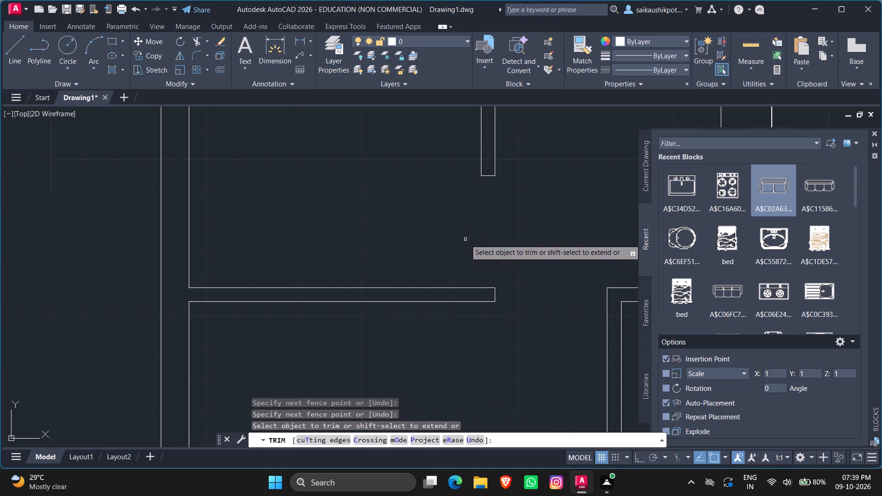
scroll(467, 240, down, 1)
key(Escape)
key(Escape)
key(Escape)
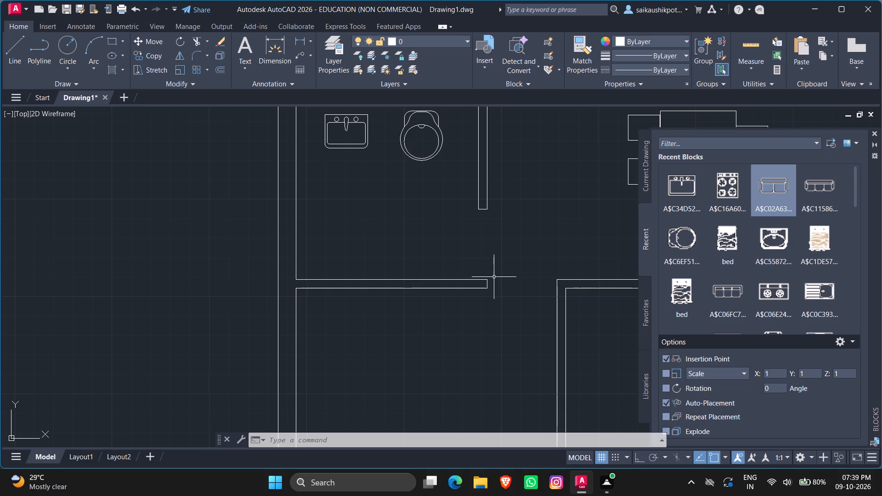
Draw a 2" line upward from the upper-right corner of the wall end below the bathroom doorway.
key(l)
key(Return)
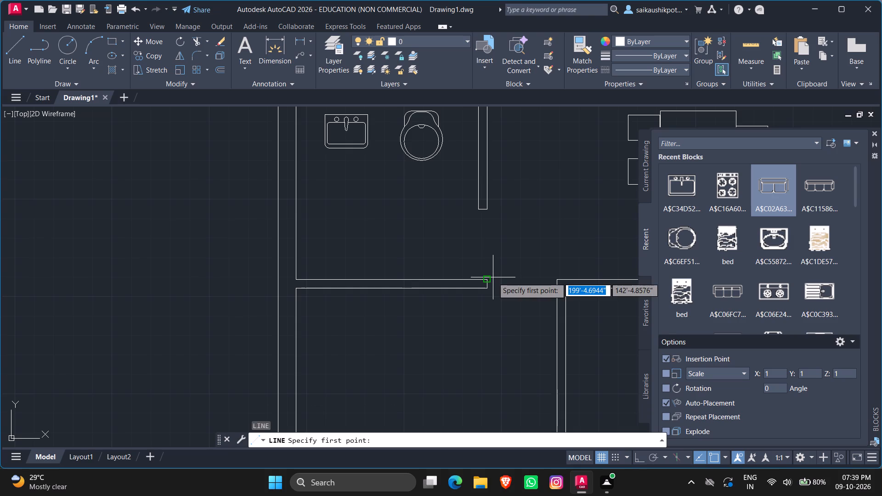
scroll(493, 277, up, 2)
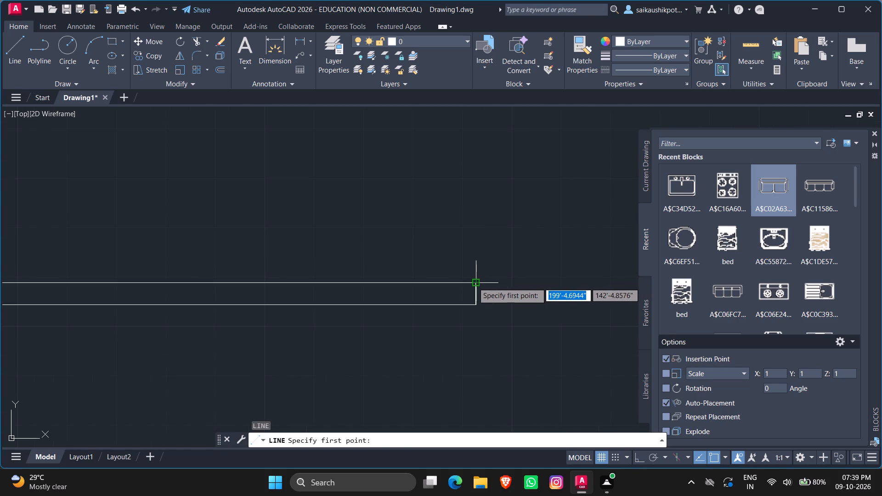
click(473, 282)
text(2")
key(Return)
key(Escape)
scroll(486, 283, up, 2)
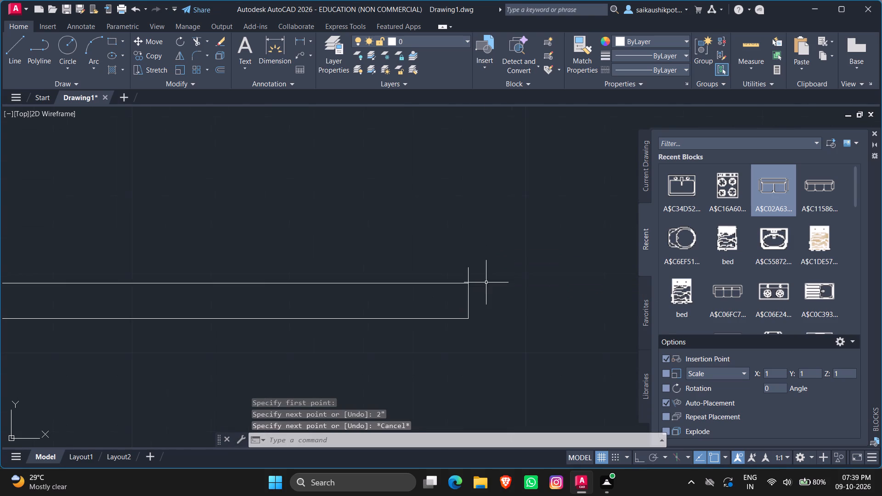
Complete the bathroom door leaf with a 3' line leftward from the 2" line's top end and a closing line down to the wall.
key(l)
key(Return)
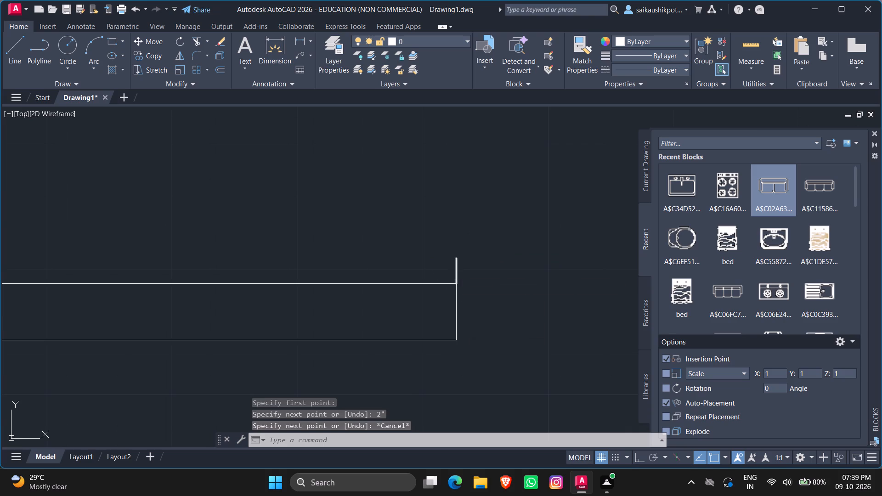
key(F8)
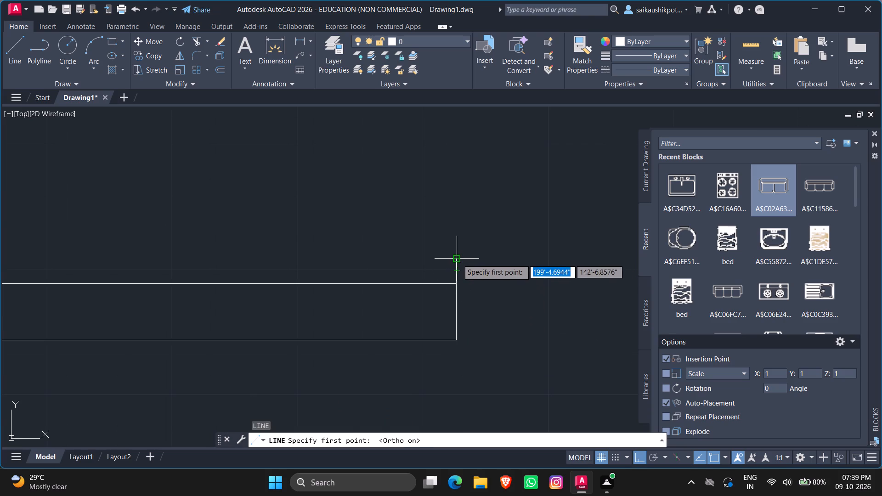
click(458, 259)
key(3)
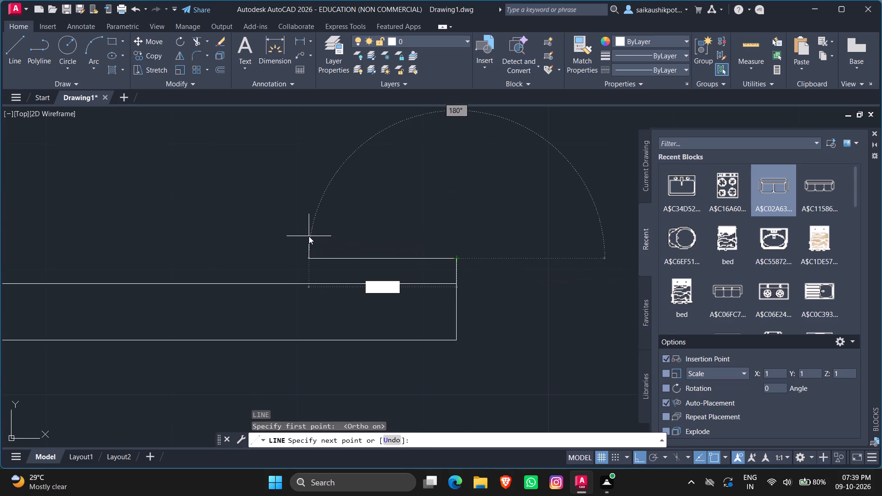
key(apostrophe)
key(Return)
scroll(287, 243, down, 4)
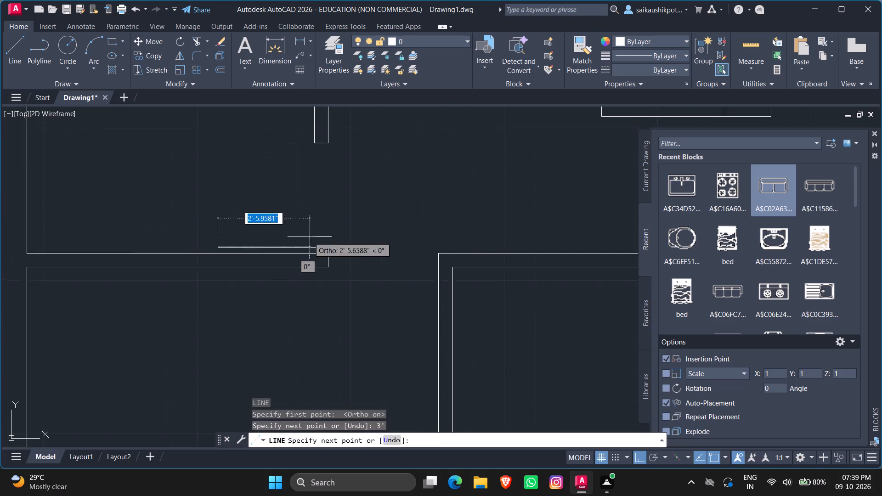
scroll(311, 237, down, 2)
scroll(287, 241, up, 5)
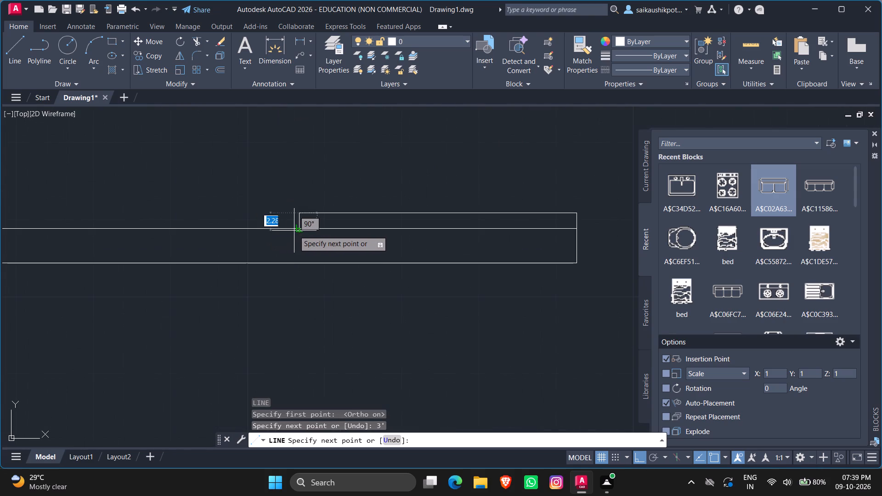
click(296, 228)
key(Escape)
key(Escape)
scroll(304, 256, down, 3)
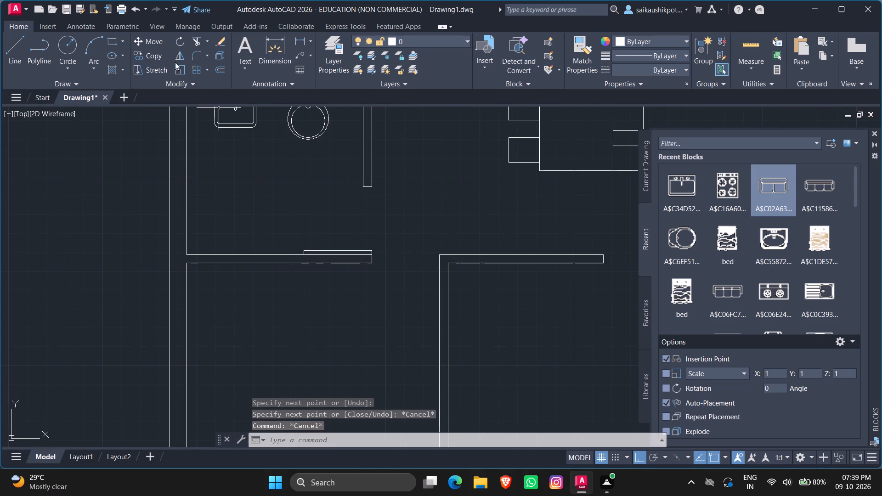
Draw the bathroom door's swing arc from the leaf's upper-left corner to the wall end above the doorway.
click(90, 43)
key(F8)
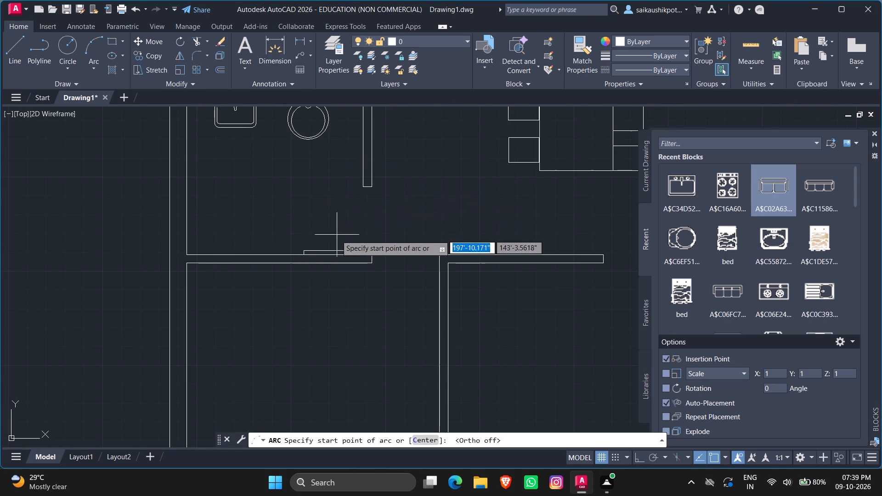
click(303, 249)
click(322, 206)
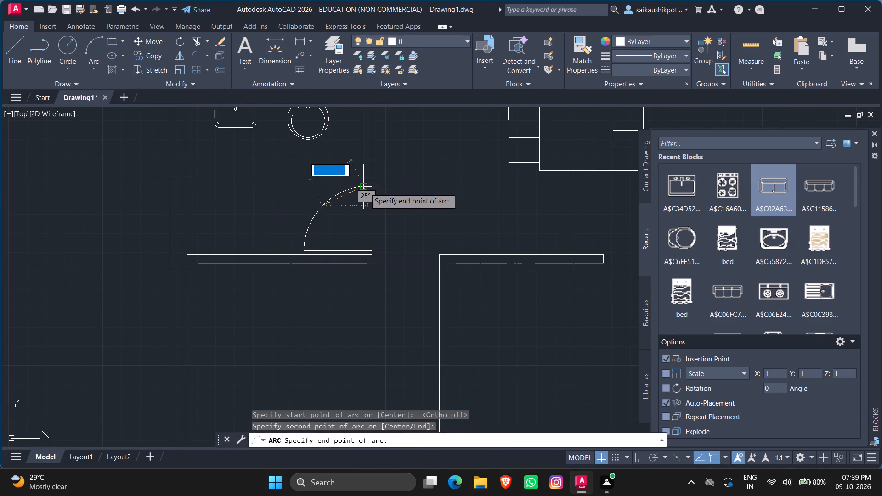
click(375, 188)
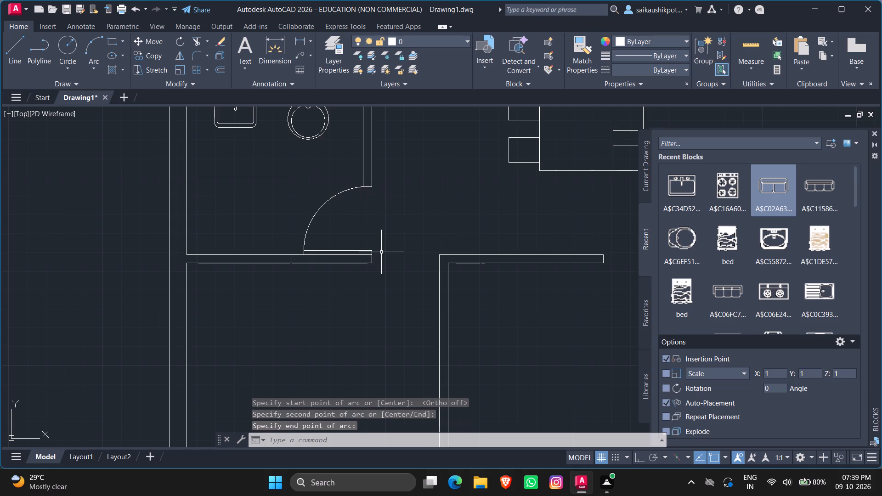
key(Escape)
key(Escape)
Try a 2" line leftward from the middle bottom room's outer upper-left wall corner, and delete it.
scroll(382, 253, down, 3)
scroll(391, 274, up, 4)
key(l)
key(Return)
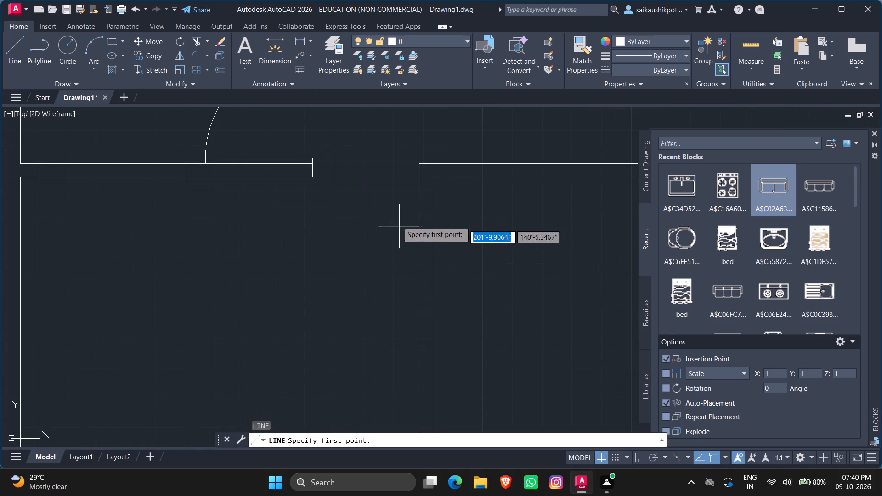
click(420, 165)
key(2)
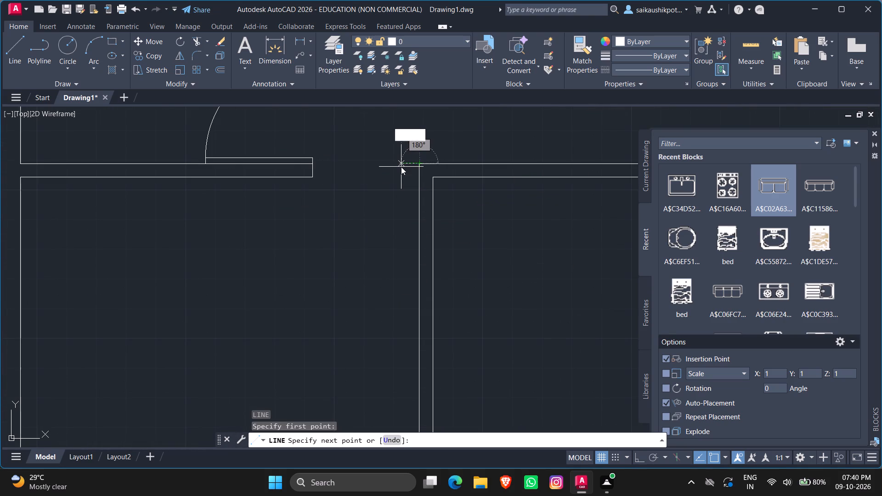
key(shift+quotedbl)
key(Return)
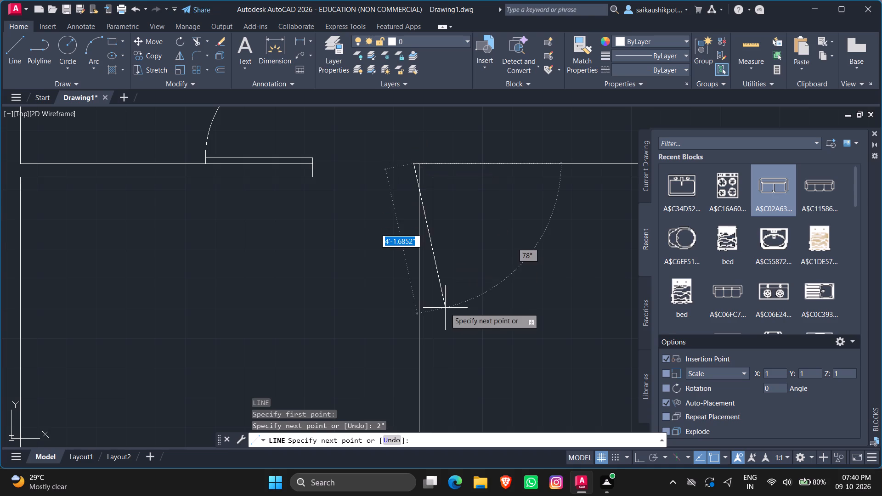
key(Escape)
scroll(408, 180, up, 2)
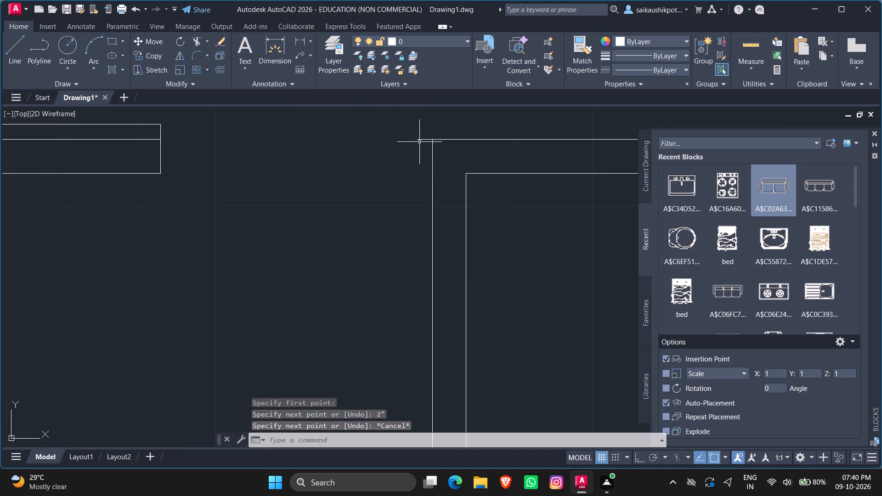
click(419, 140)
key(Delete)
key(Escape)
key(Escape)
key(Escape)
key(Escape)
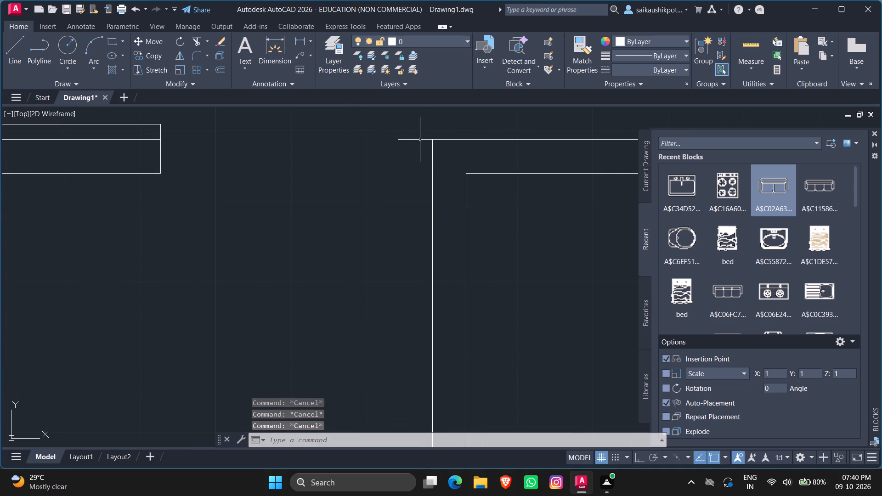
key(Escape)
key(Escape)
Draw a 2" by 3' door leaf down the left face of the wall between the left and middle bottom rooms, starting at its top corner.
key(F8)
key(l)
key(Return)
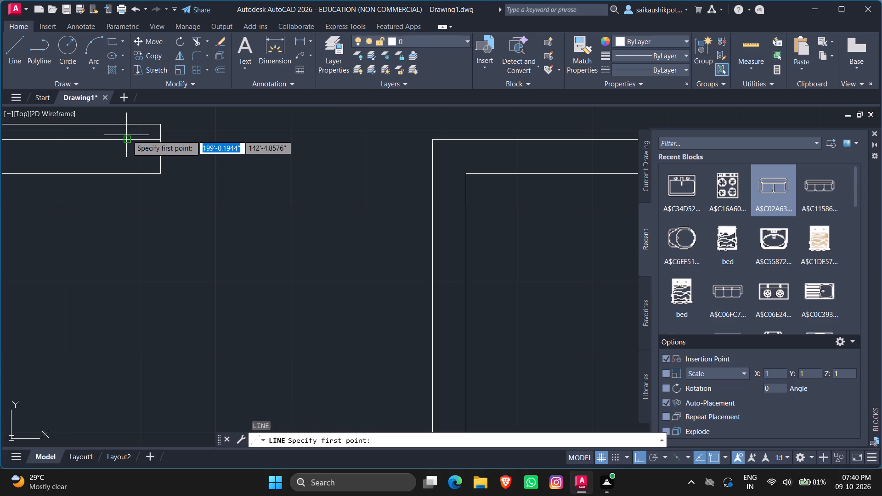
click(435, 140)
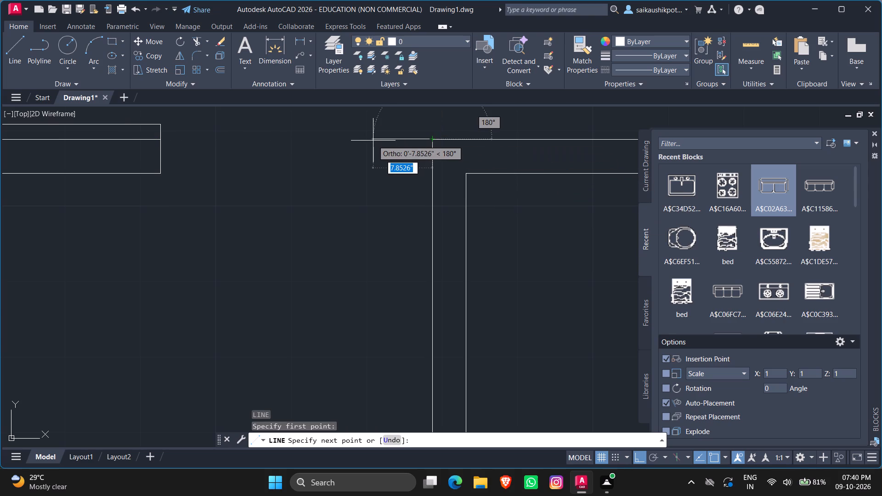
text(2")
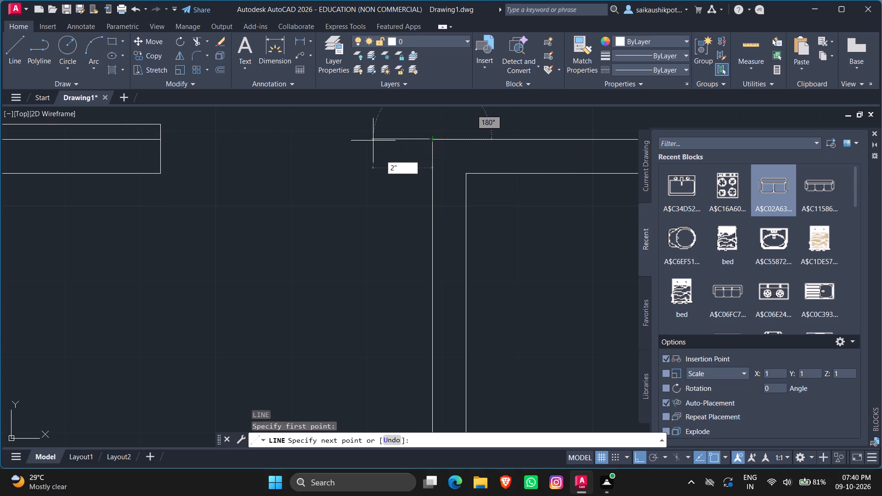
key(Return)
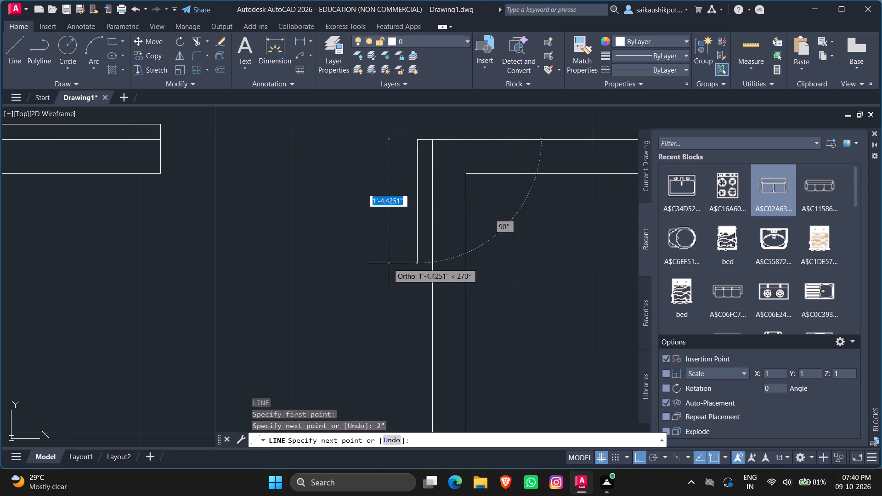
text(3')
key(Return)
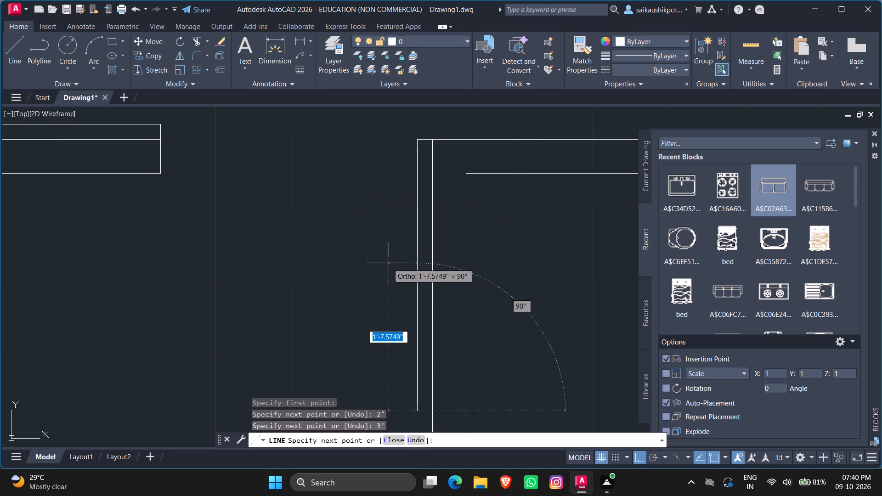
scroll(393, 304, down, 2)
scroll(402, 347, up, 3)
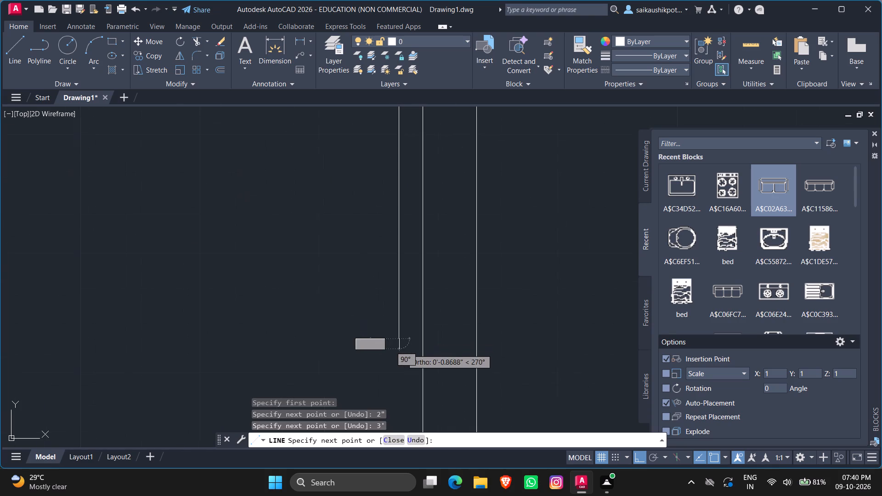
scroll(402, 349, up, 1)
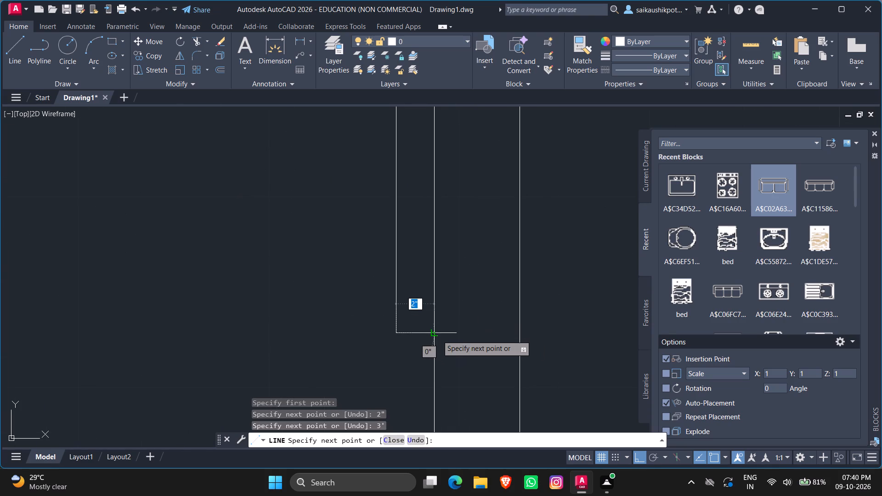
click(437, 335)
key(Escape)
scroll(447, 346, down, 3)
key(Escape)
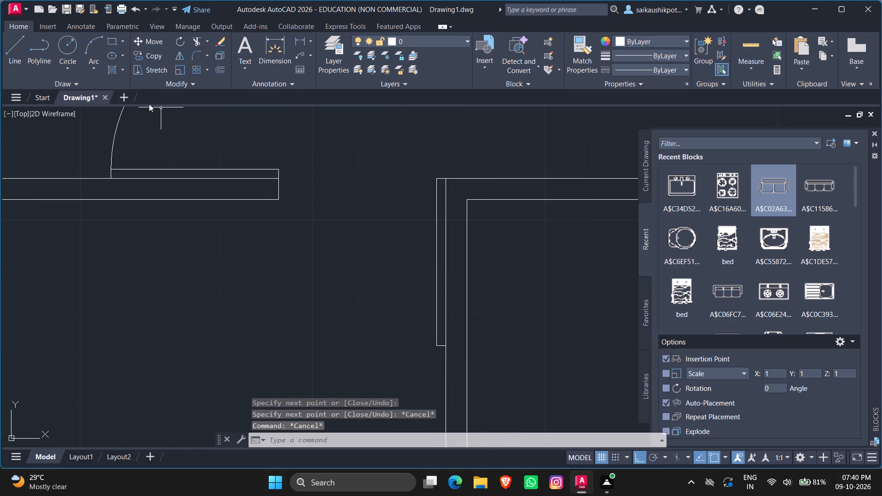
Draw the lower-left room door's swing arc from the leaf's lower-left corner to the bathroom wall end across the opening.
click(98, 50)
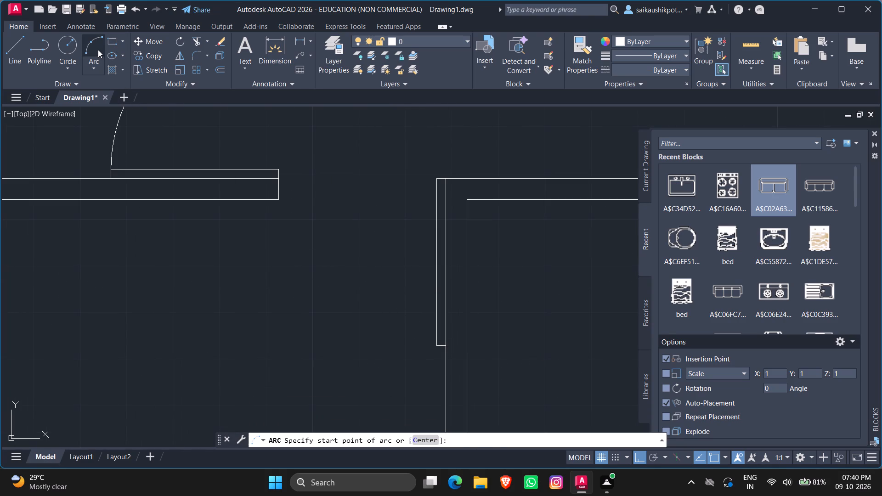
key(F8)
click(438, 346)
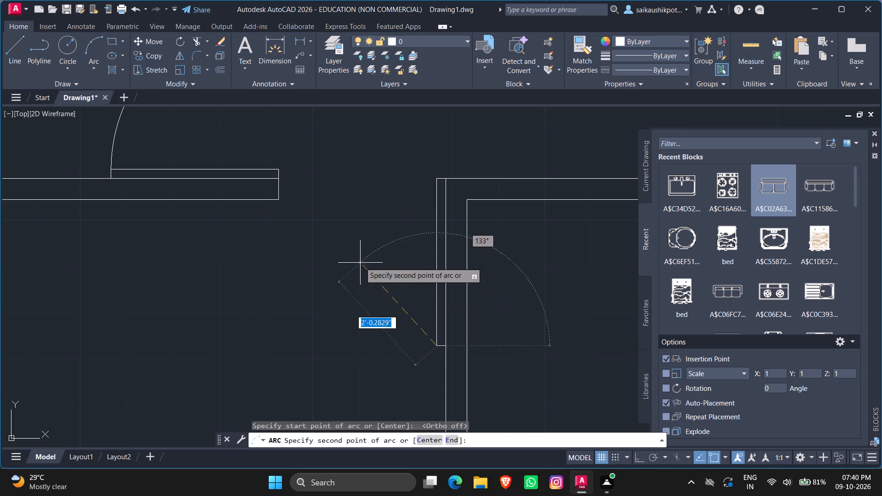
drag(333, 301, 332, 297)
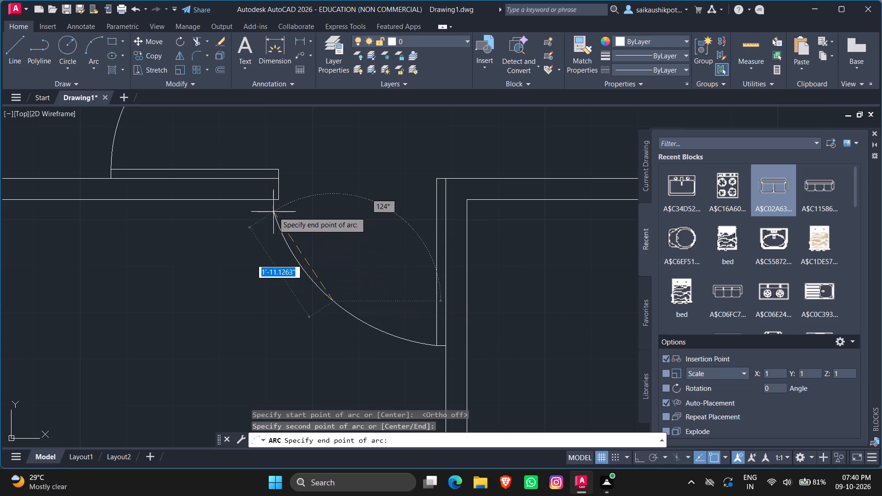
click(279, 169)
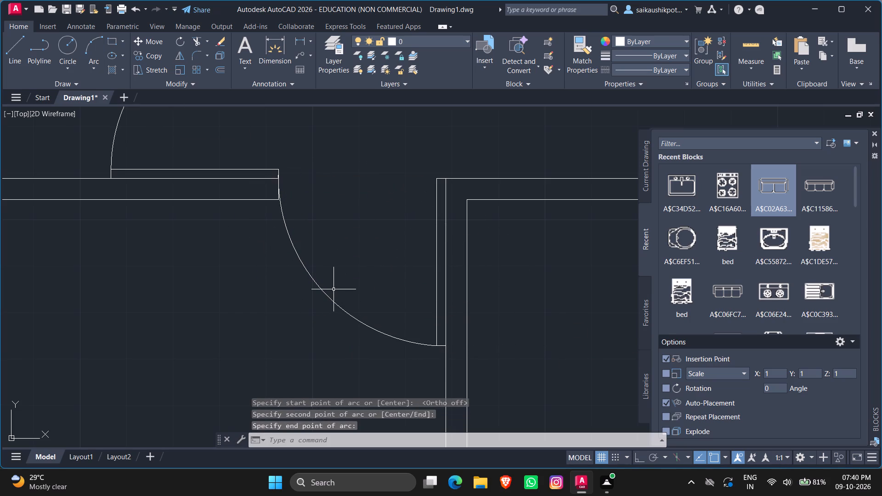
key(Escape)
scroll(351, 283, down, 5)
key(Escape)
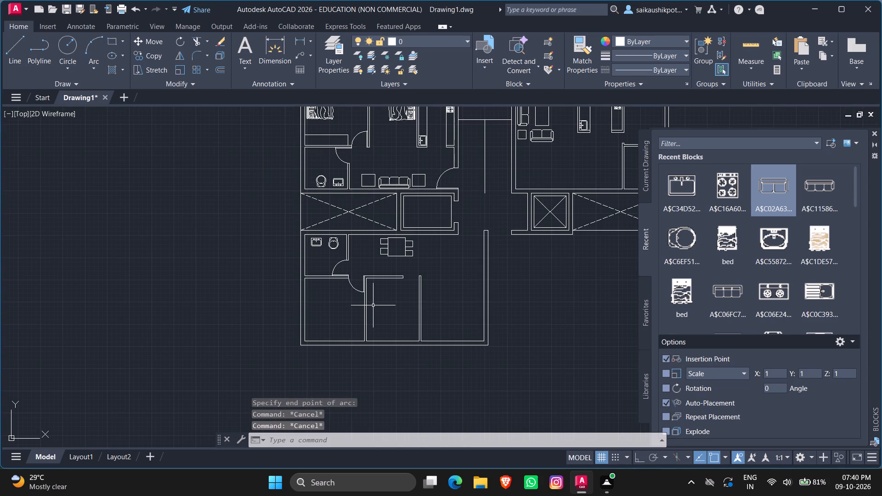
Draw a 2" by 3' door leaf down the left face of the wall between the middle and right bottom rooms, starting at its upper-left corner.
scroll(428, 290, up, 4)
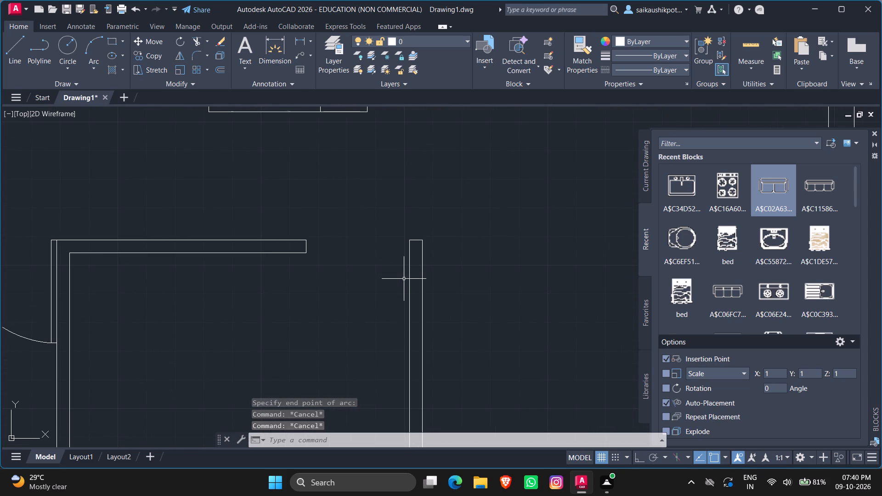
key(l)
key(Return)
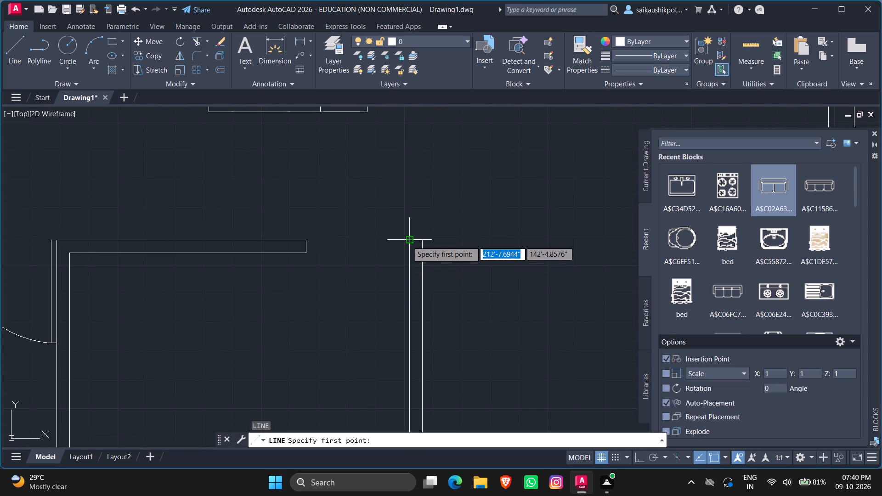
click(407, 241)
key(F8)
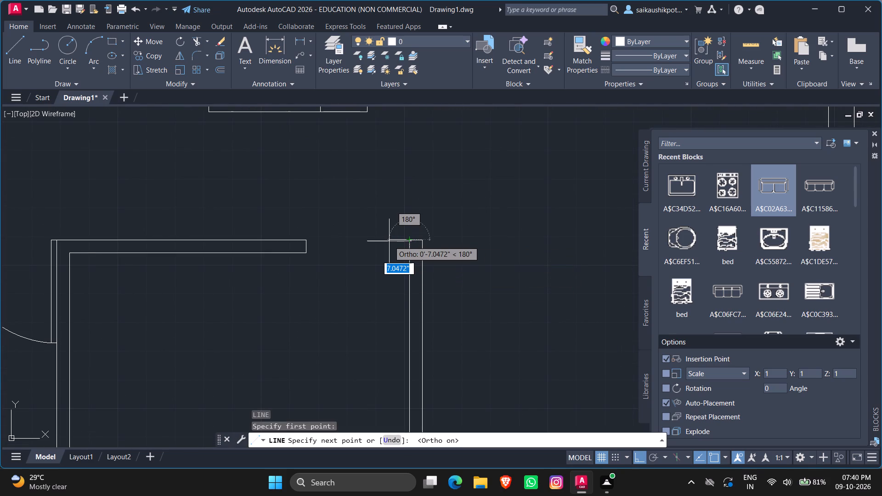
text(2")
key(Return)
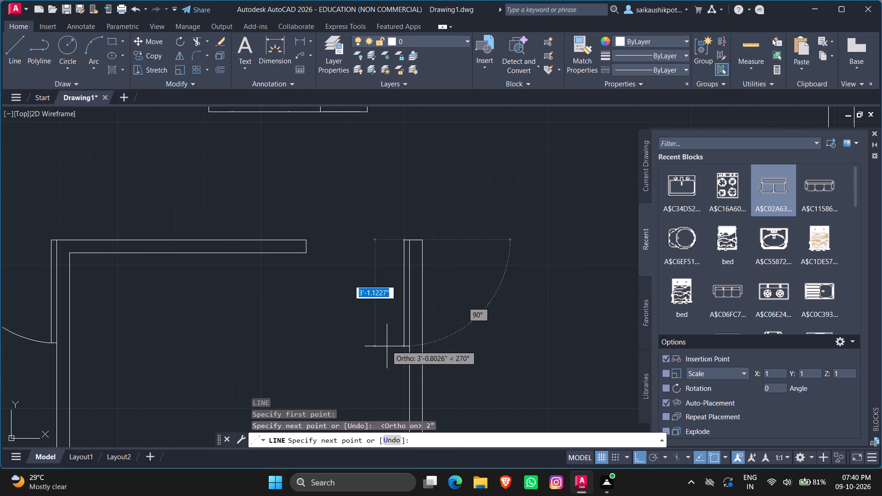
text(3')
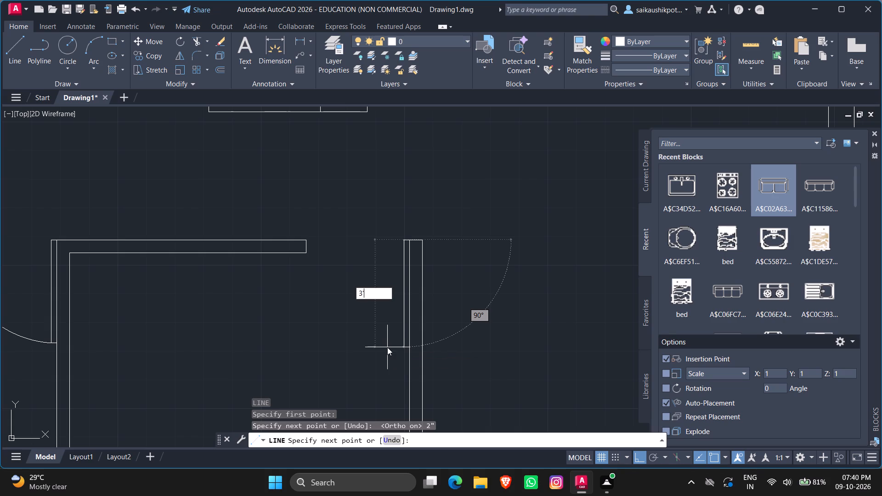
key(Return)
scroll(387, 347, up, 3)
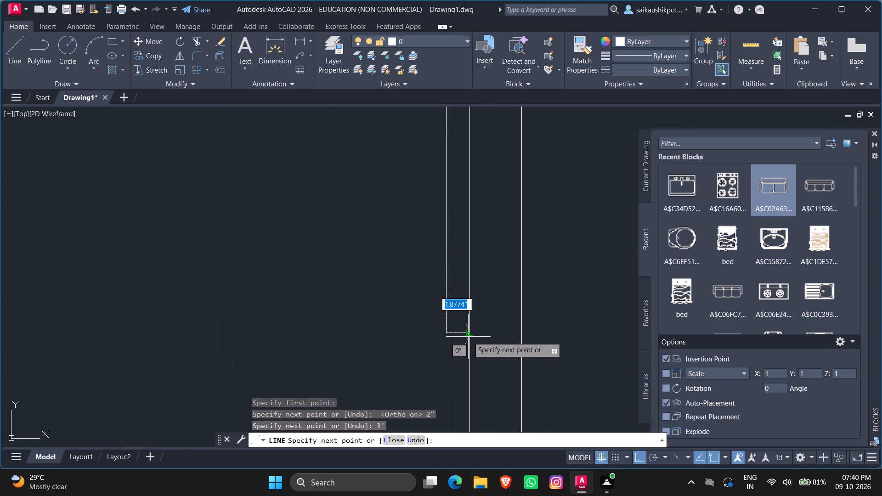
click(468, 337)
key(Escape)
key(Escape)
scroll(457, 331, down, 1)
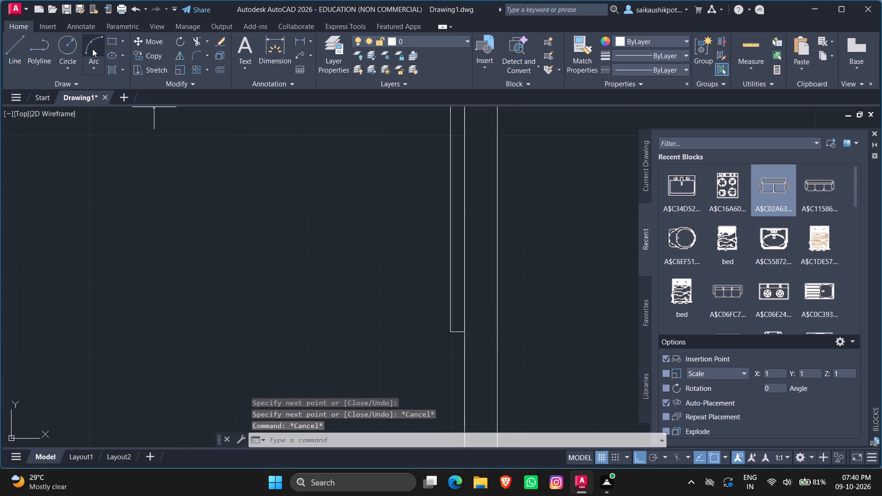
Draw an arc from the middle bottom room's door leaf lower-left corner to the wall end across the opening.
click(91, 49)
key(F8)
scroll(194, 197, down, 2)
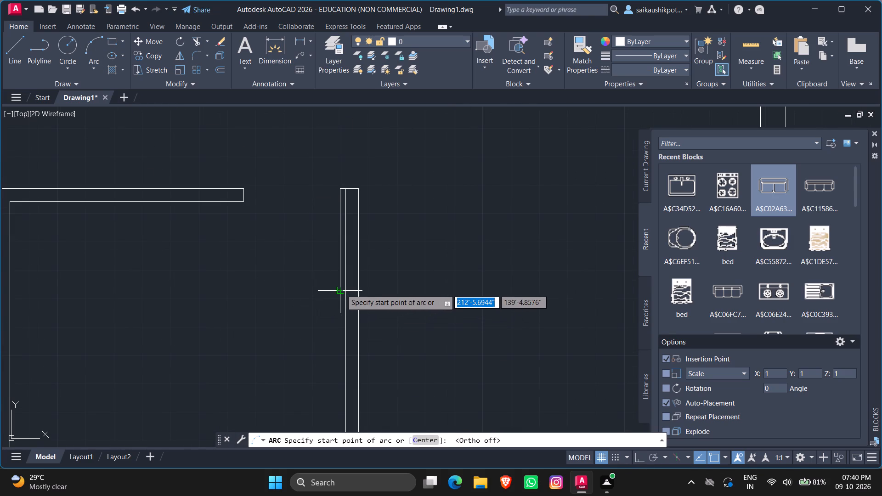
click(341, 289)
click(274, 233)
click(241, 187)
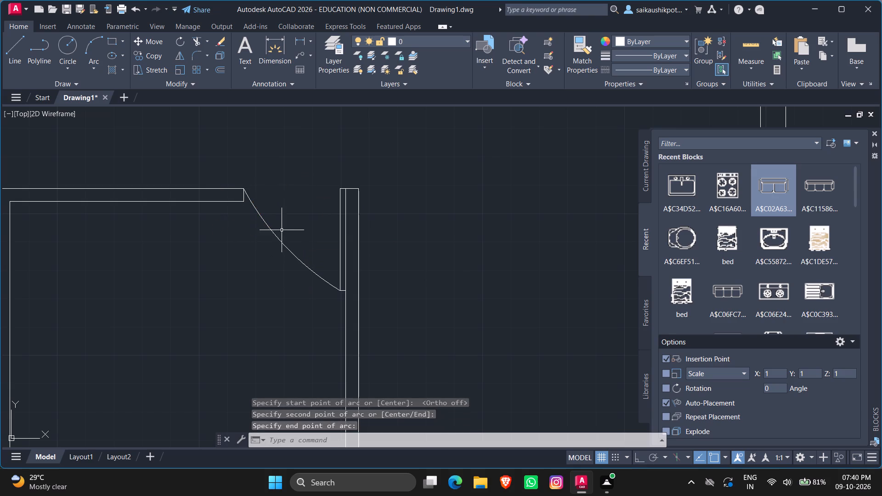
Stretch the new arc's midpoint outward to form the middle bottom room door's quarter-circle swing.
click(282, 230)
click(256, 262)
click(286, 248)
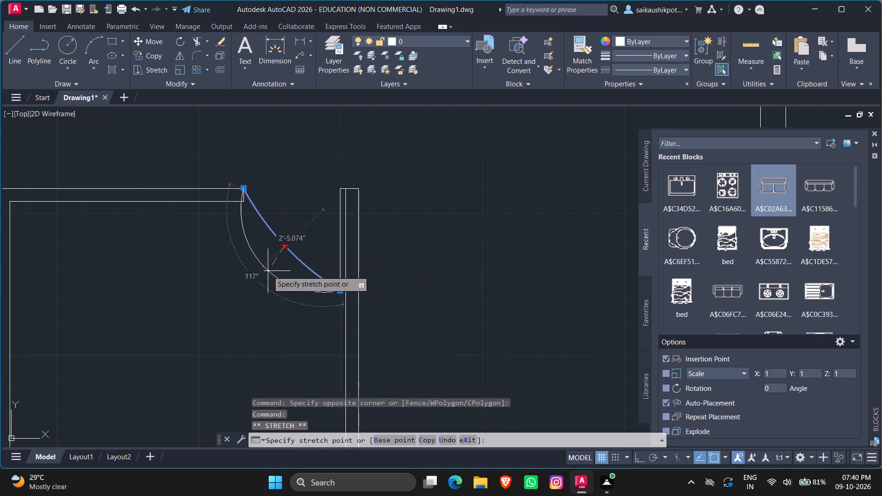
scroll(268, 271, up, 2)
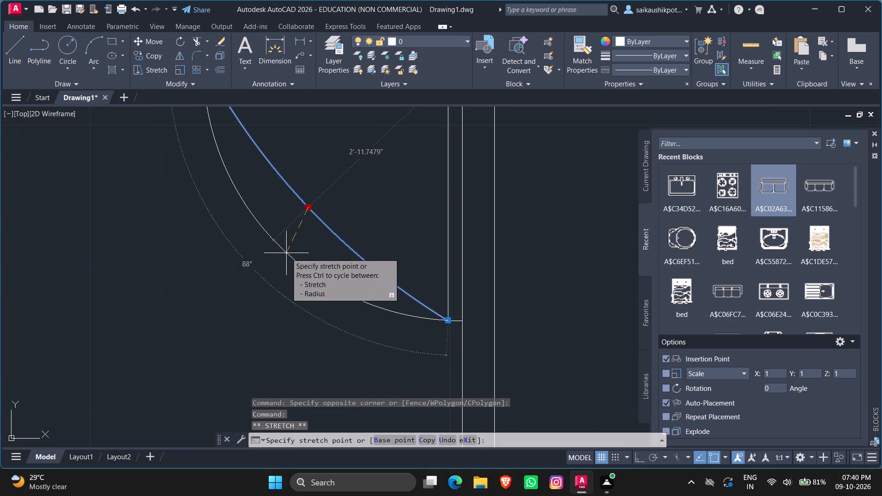
click(280, 263)
key(Escape)
scroll(280, 263, down, 3)
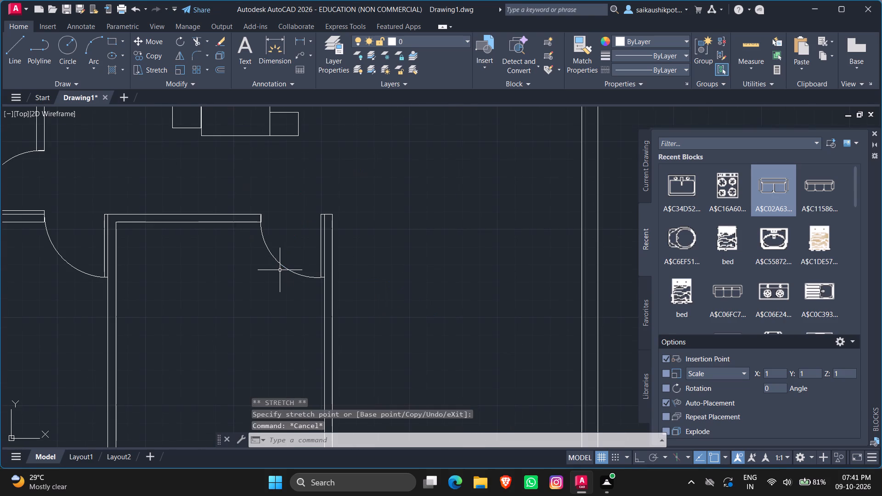
key(Escape)
key(Escape)
scroll(313, 263, down, 2)
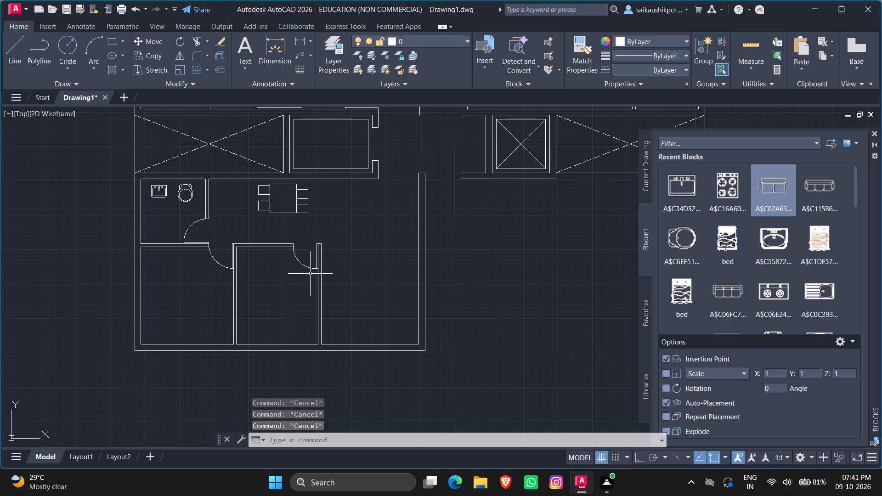
scroll(331, 263, down, 2)
key(Escape)
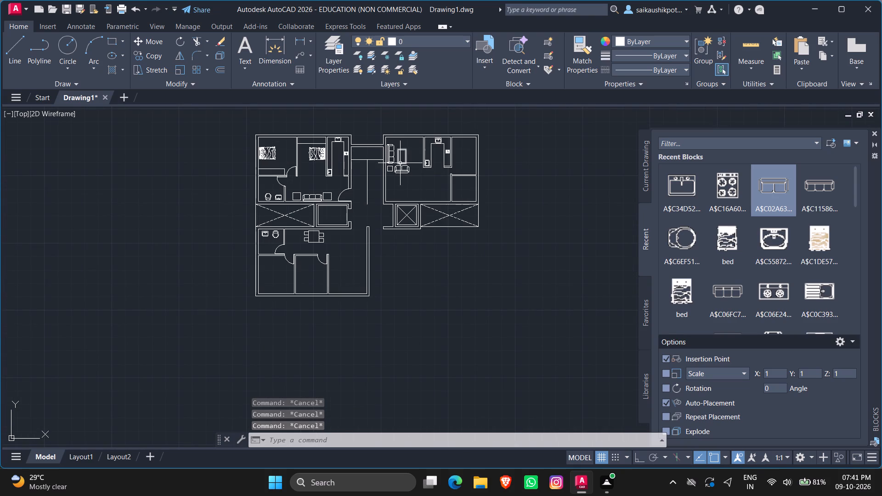
Copy the three-seat sofa from the upper-right unit's living room into the lower unit's right bottom room.
click(393, 159)
key(ctrl+c)
key(ctrl+v)
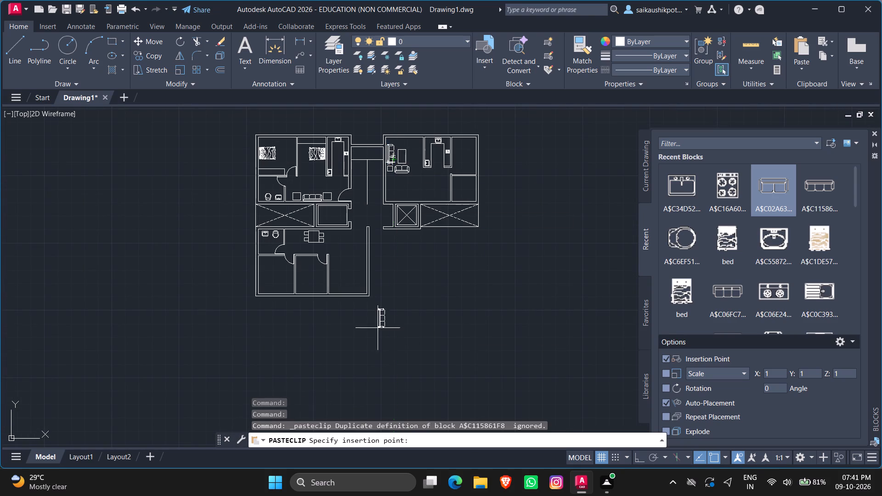
scroll(355, 294, up, 2)
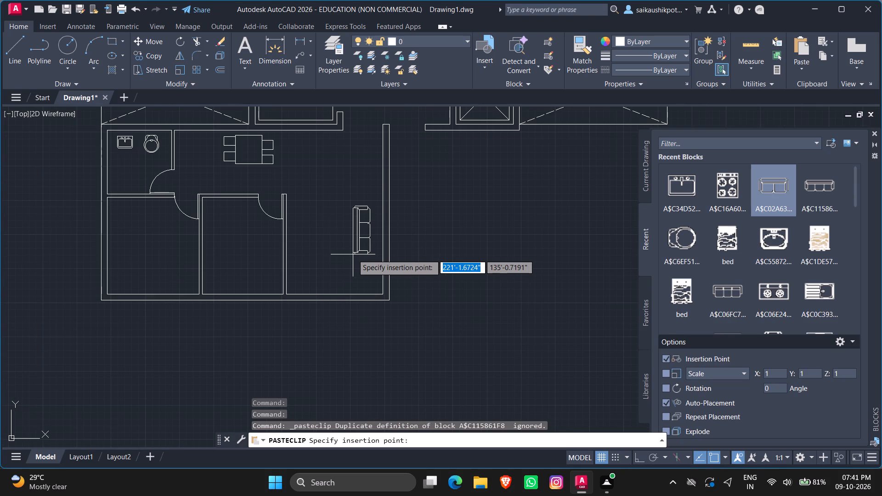
scroll(353, 254, up, 1)
click(352, 246)
Rotate the copied three-seat sofa 180° about its lower end, so that it faces left.
click(355, 233)
click(328, 242)
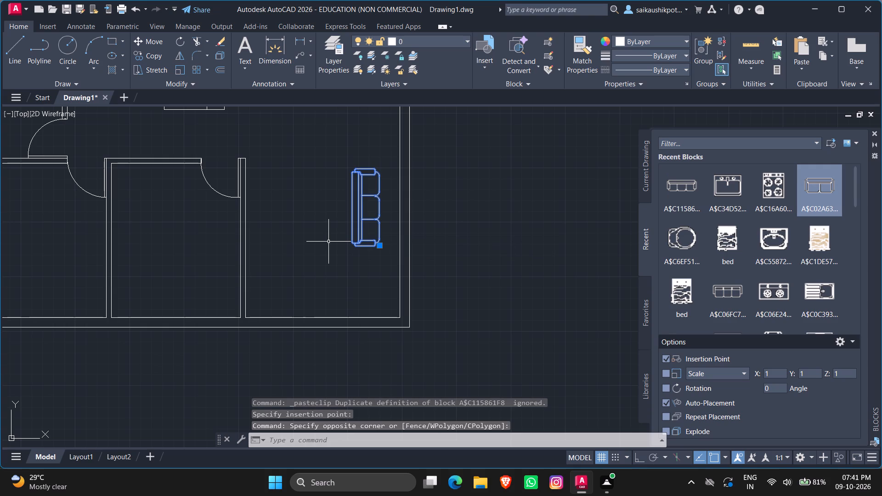
key(r)
key(o)
key(Return)
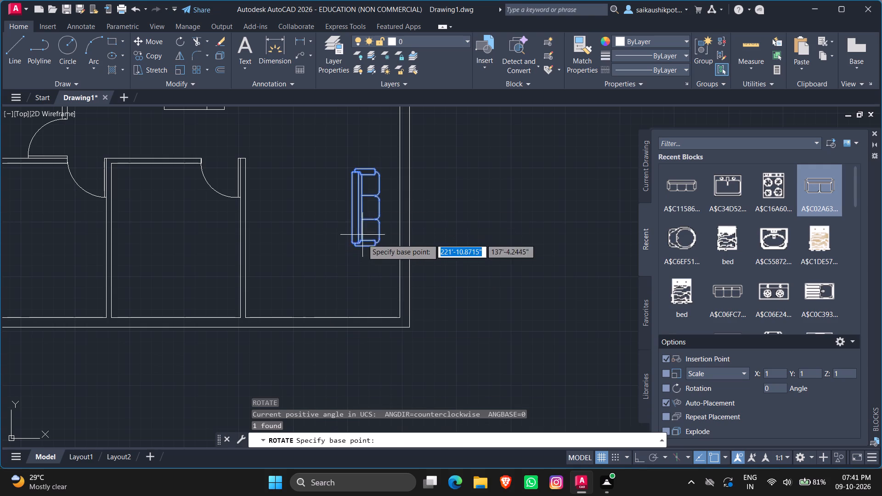
click(358, 246)
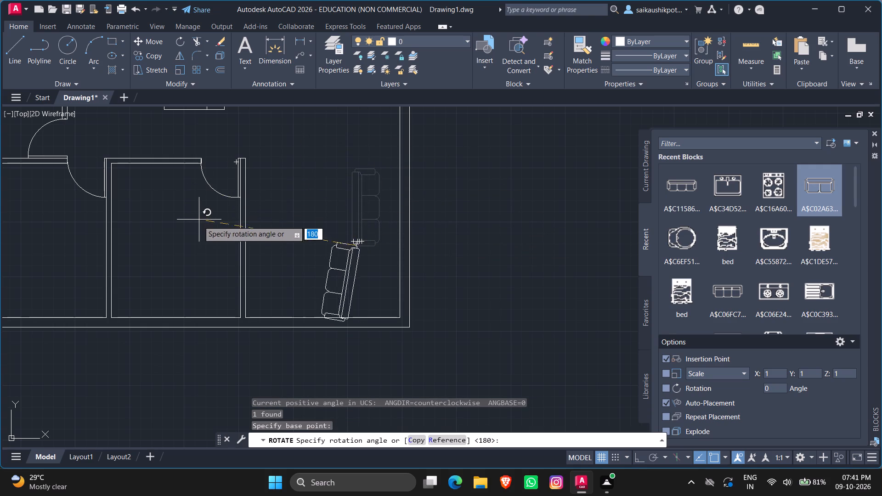
key(F8)
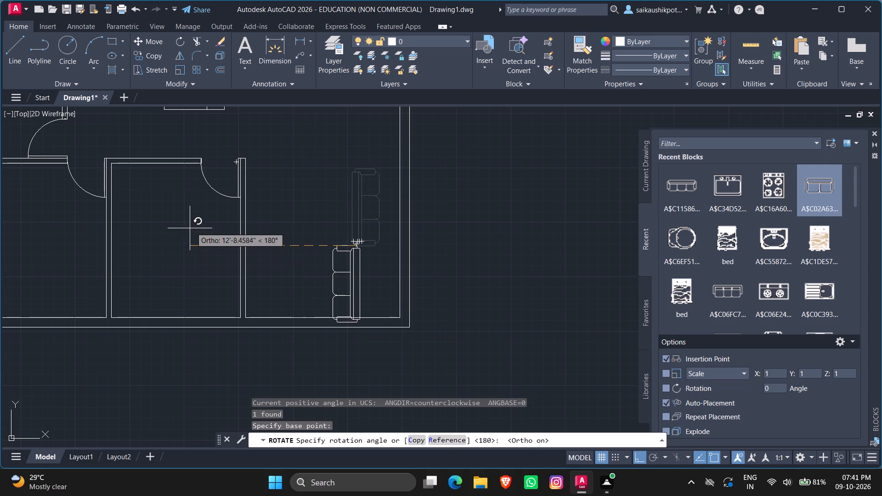
click(193, 224)
Move the rotated three-seat sofa up and right, close to the right wall of the lower unit's living area.
click(347, 261)
click(341, 228)
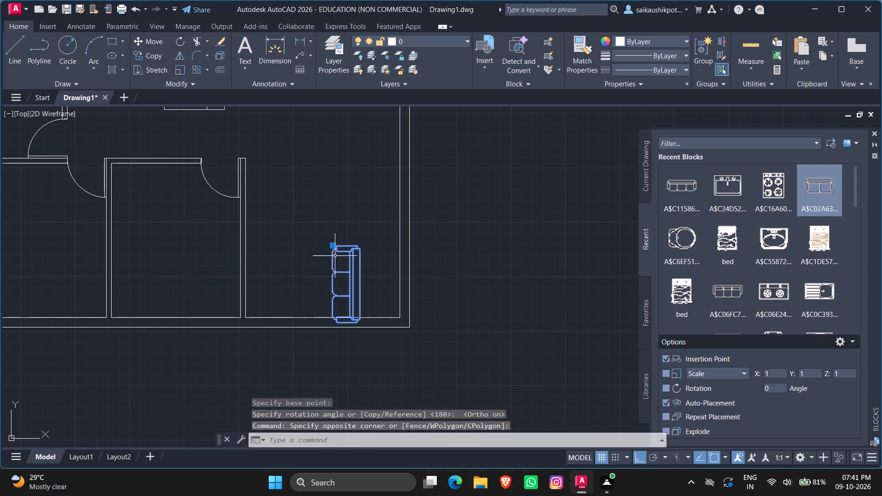
click(331, 248)
key(F8)
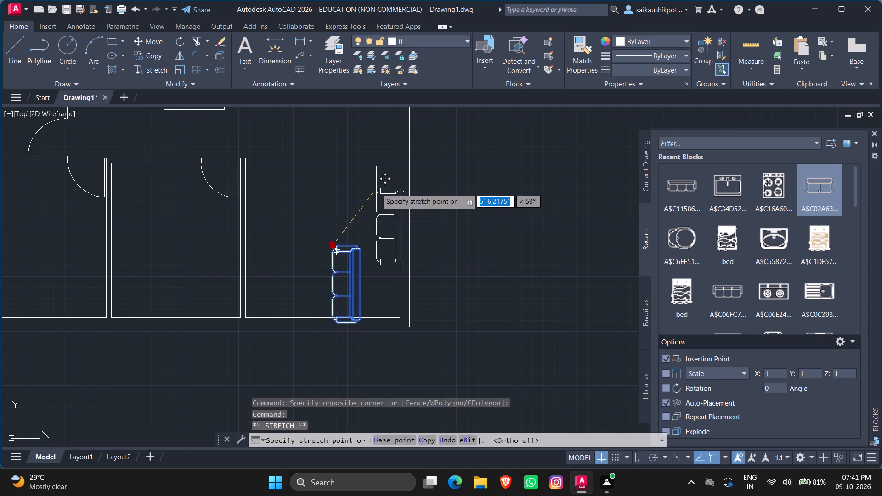
scroll(363, 203, up, 3)
scroll(357, 209, down, 2)
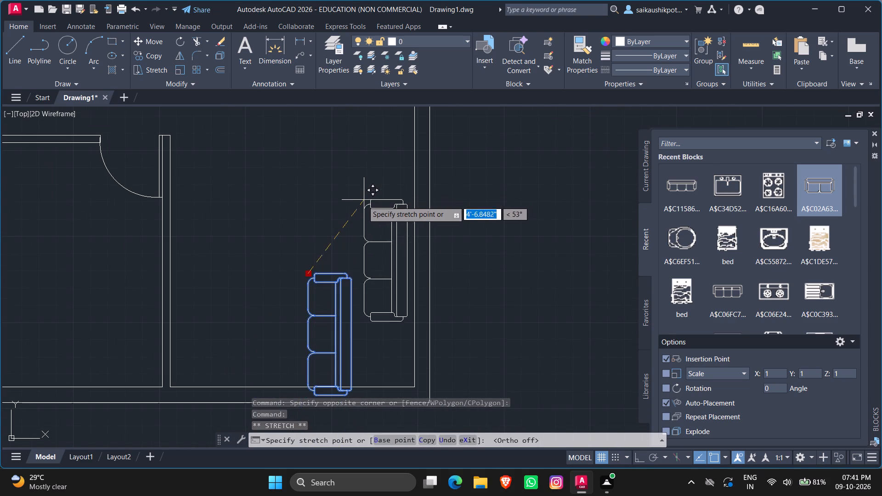
click(360, 220)
key(Escape)
key(Escape)
scroll(462, 276, down, 4)
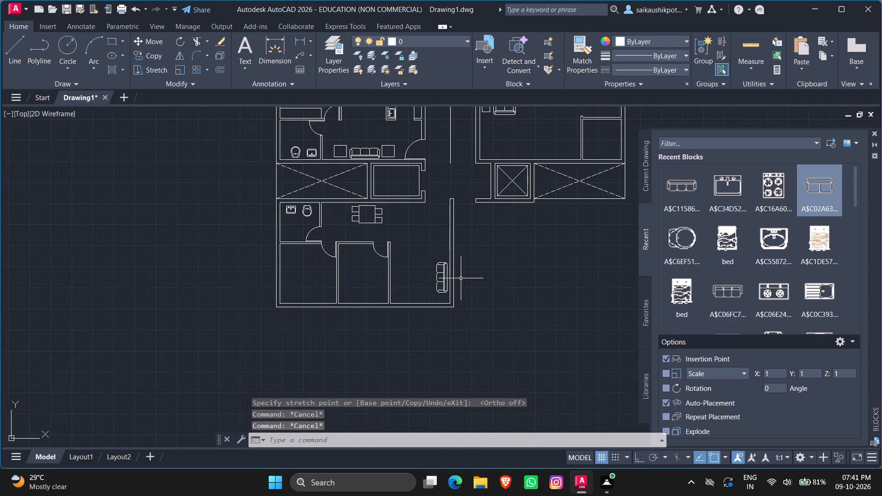
Copy the two-seat sofa from the upper-right unit's living room to near the bottom wall of the lower unit's living area.
click(481, 175)
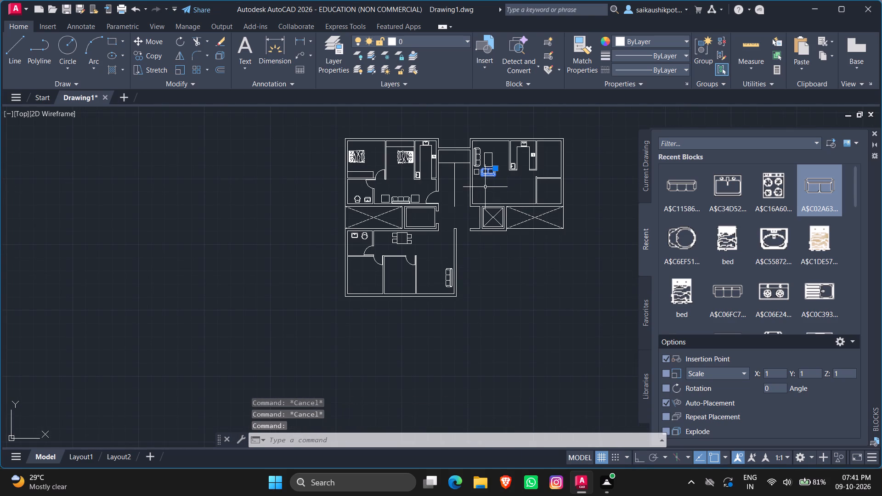
key(ctrl+c)
key(ctrl+v)
scroll(427, 287, up, 3)
click(421, 296)
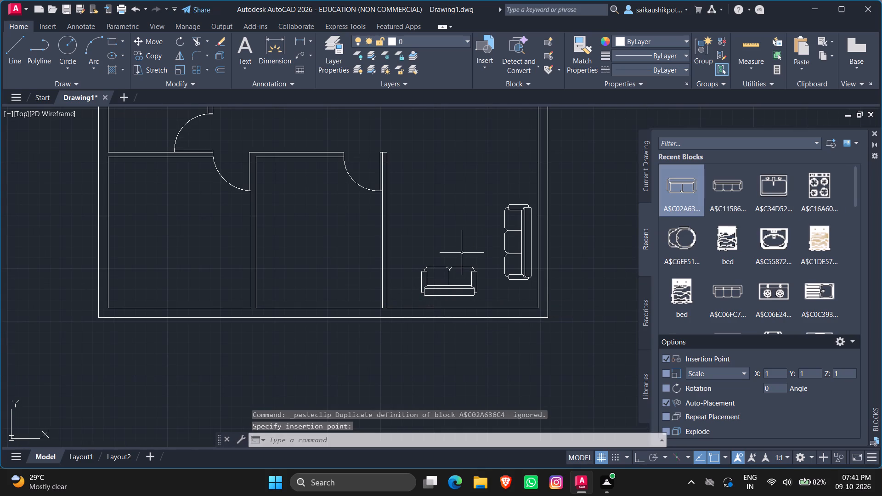
key(Escape)
Shift the copied two-seat sofa slightly right and down, closer to the bottom wall.
click(471, 284)
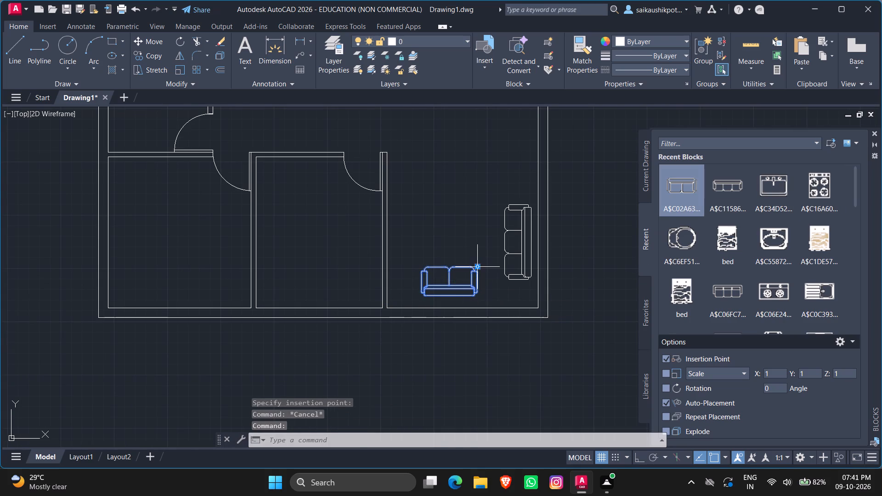
click(478, 269)
click(489, 274)
key(Escape)
scroll(508, 293, up, 2)
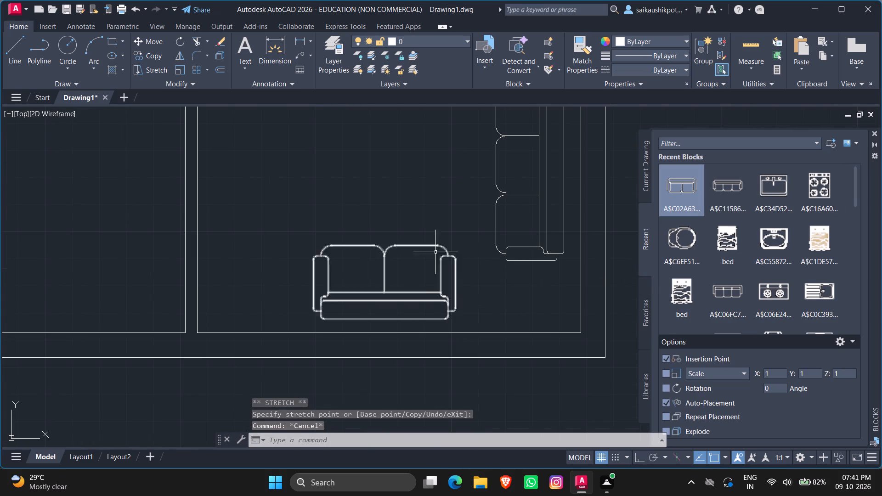
Draw a rectangular side table about 1'-3" square in the corner between the two-seat and three-seat sofas.
click(112, 43)
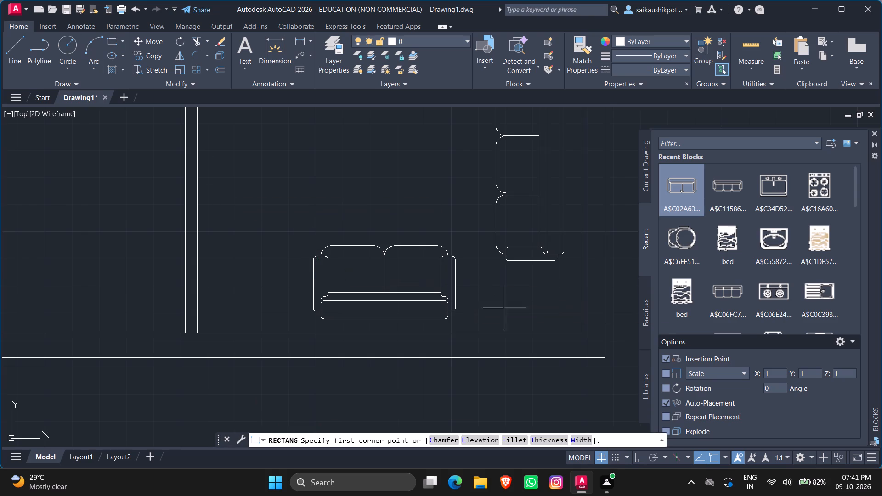
scroll(505, 271, up, 2)
click(497, 274)
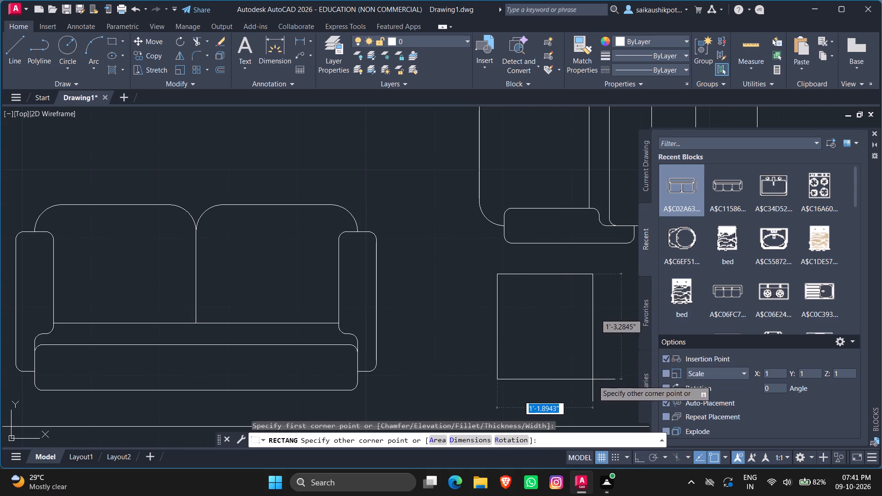
click(599, 381)
key(Escape)
scroll(582, 365, down, 4)
key(Escape)
key(Escape)
key(Escape)
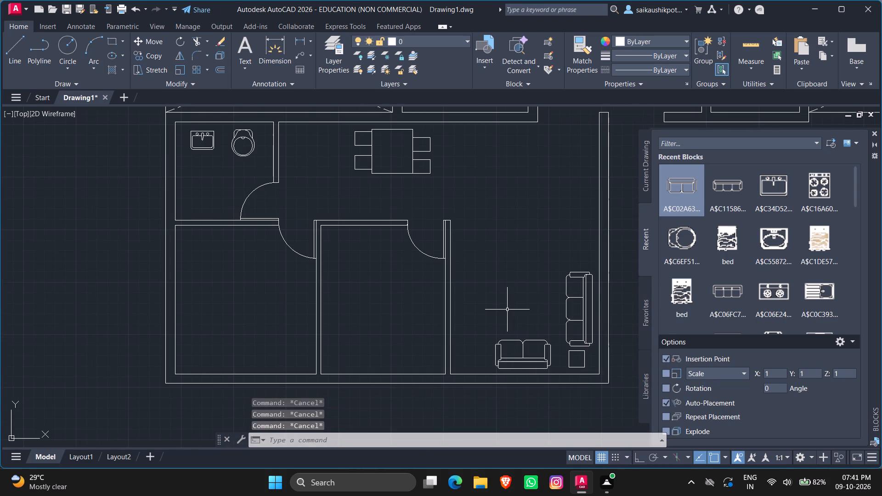
Copy the rectangular coffee table from the upper-right unit to the space in front of the lower unit's two sofas.
click(110, 43)
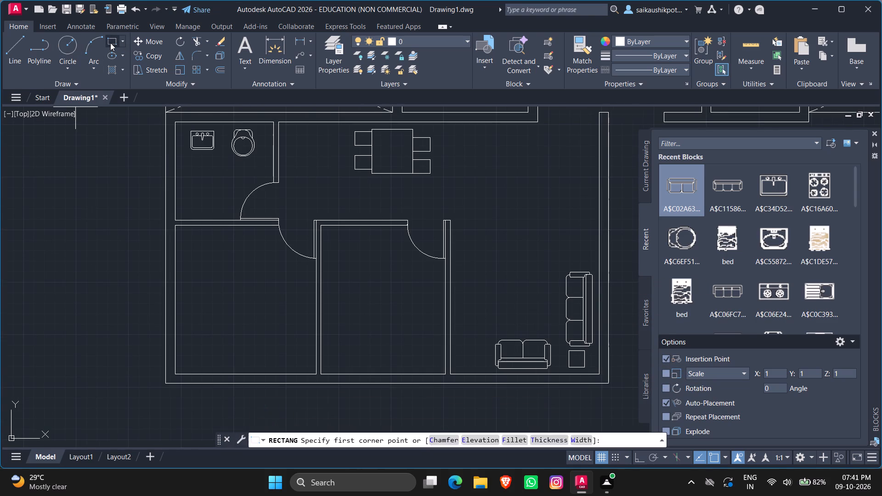
key(Escape)
scroll(343, 295, down, 5)
scroll(405, 255, up, 4)
click(279, 224)
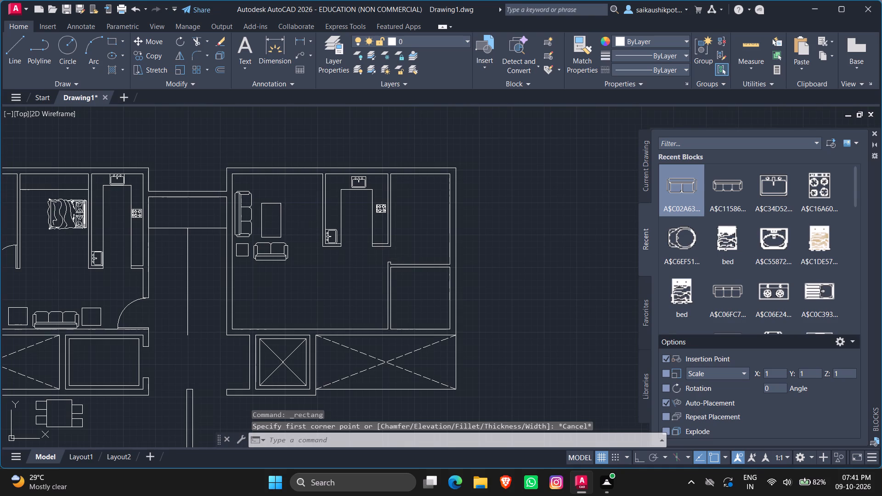
key(ctrl+c)
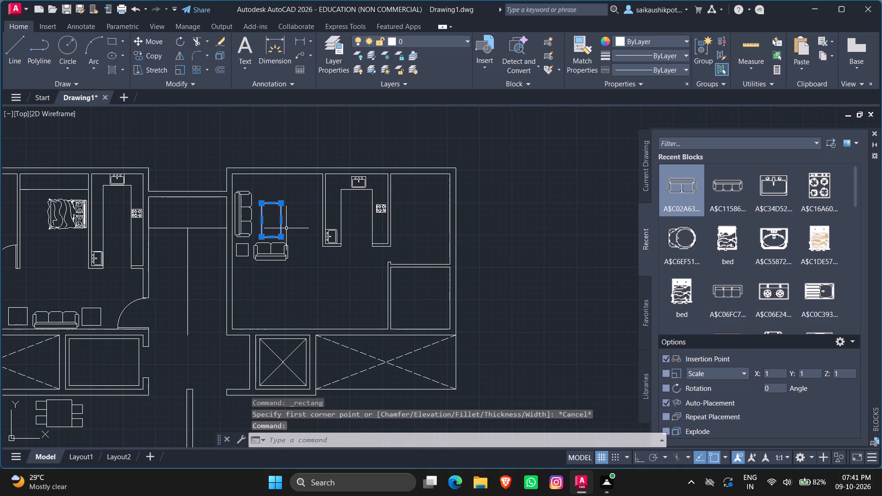
key(ctrl+v)
scroll(369, 275, down, 5)
scroll(340, 307, up, 3)
scroll(484, 260, up, 2)
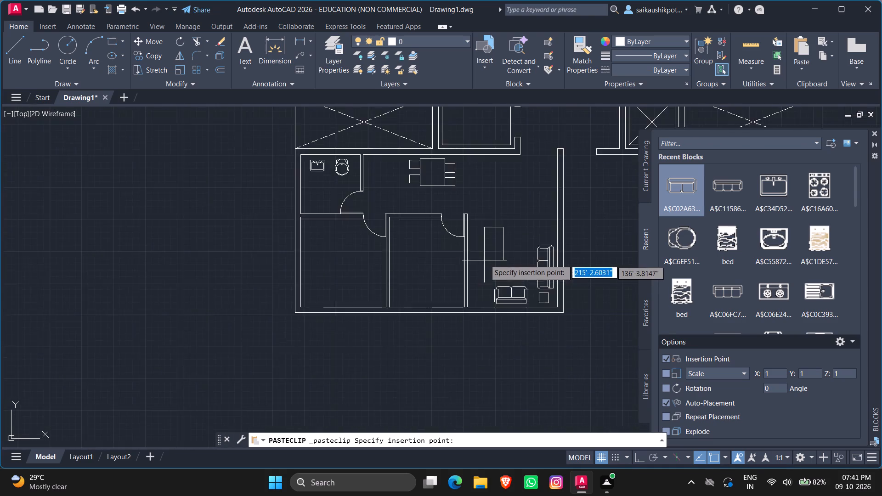
scroll(485, 259, up, 1)
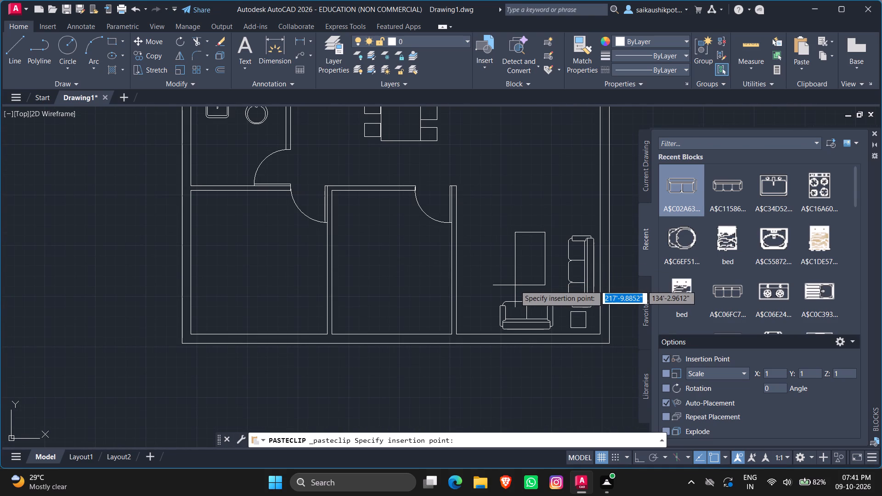
click(515, 285)
key(Escape)
key(Escape)
key(Escape)
Copy the bed from the upper-left unit's left bedroom into the lower-left room, with its headboard near the left wall.
scroll(374, 303, down, 3)
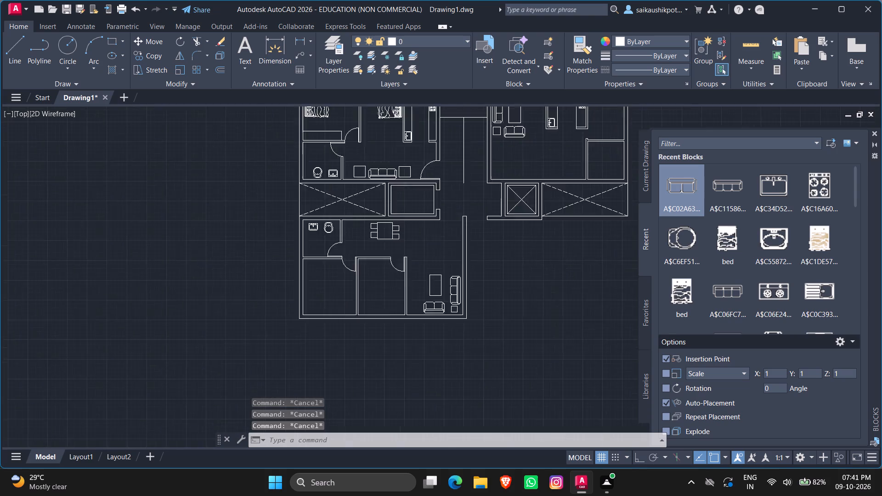
scroll(374, 303, down, 1)
scroll(378, 281, up, 3)
scroll(363, 192, down, 3)
scroll(362, 176, up, 2)
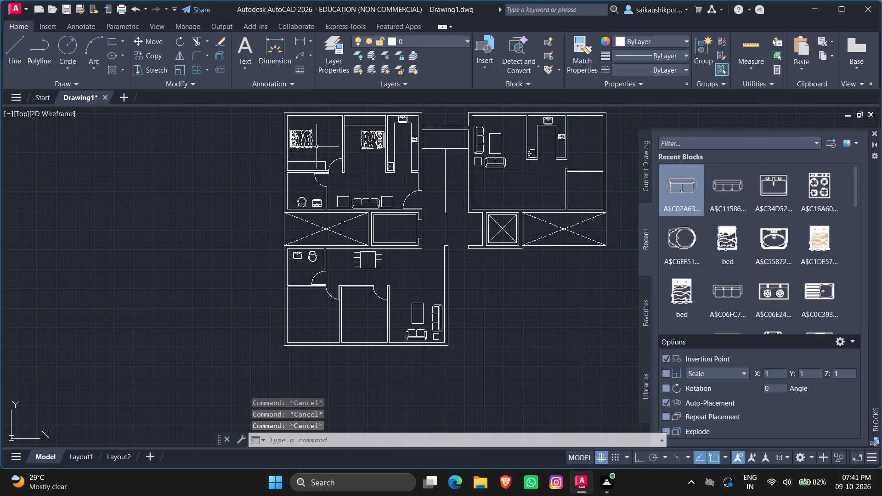
click(306, 142)
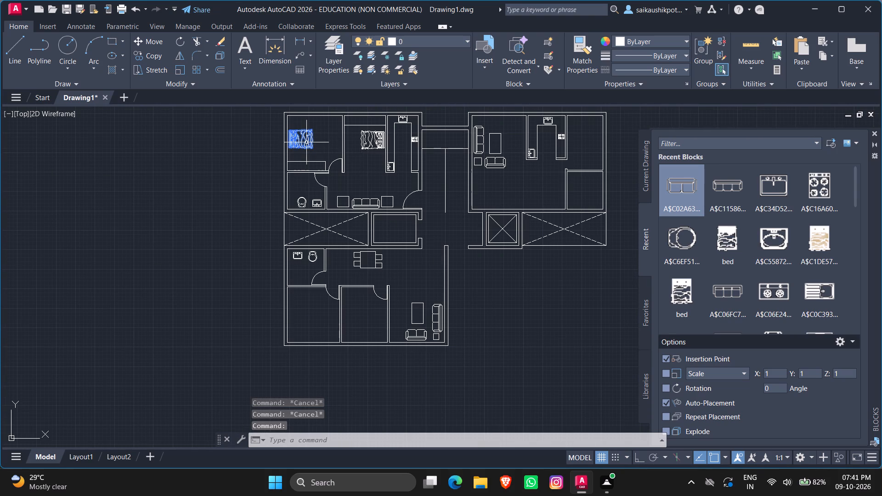
key(ctrl+c)
key(ctrl+v)
scroll(342, 325, up, 3)
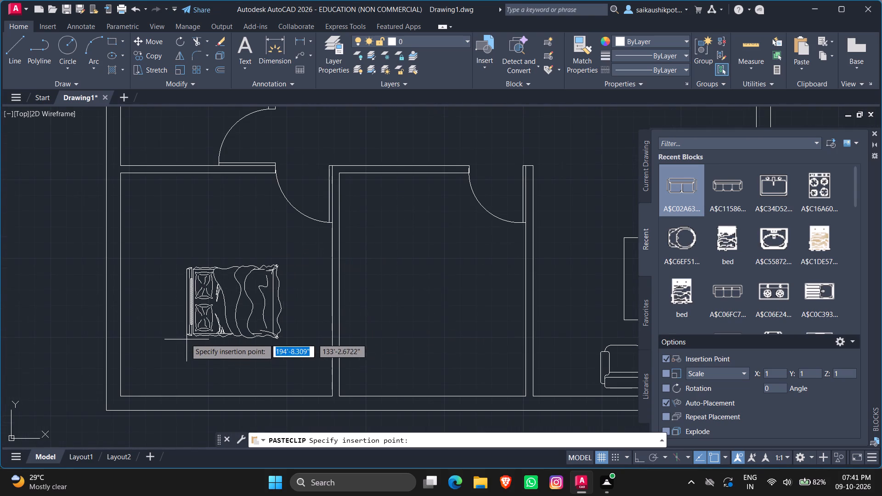
scroll(192, 307, down, 1)
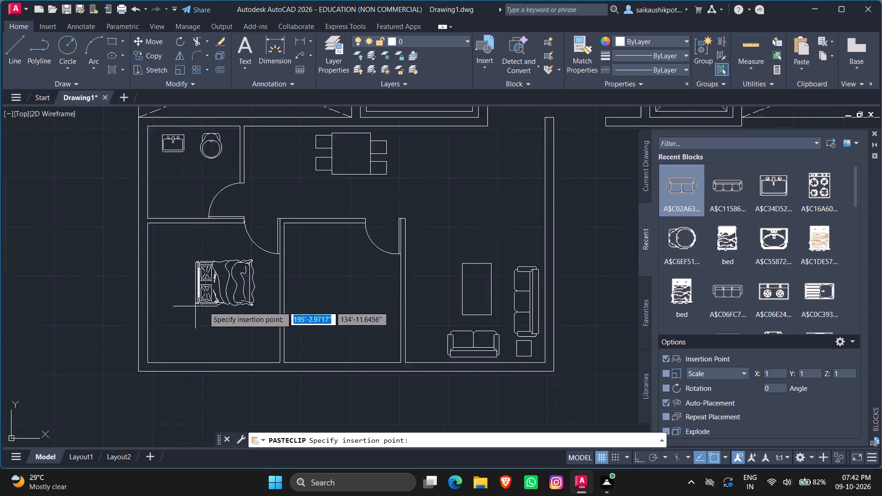
scroll(206, 307, down, 1)
scroll(127, 312, up, 2)
click(249, 318)
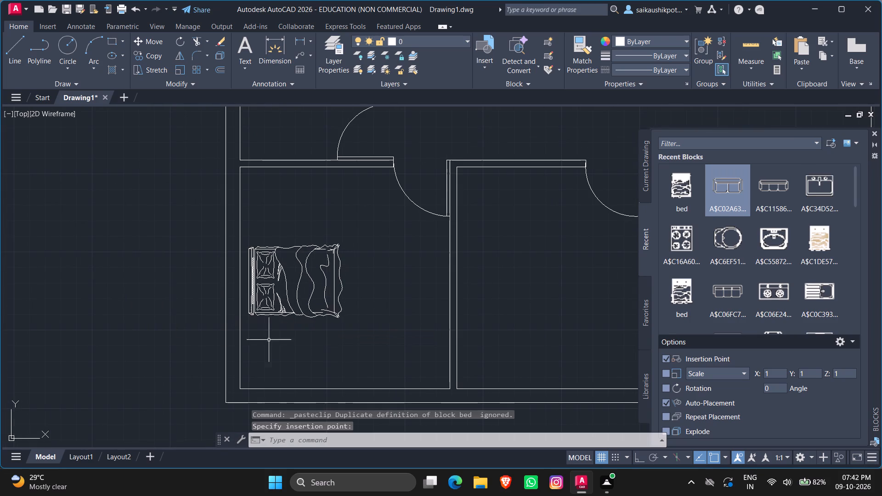
key(Escape)
key(Escape)
key(Escape)
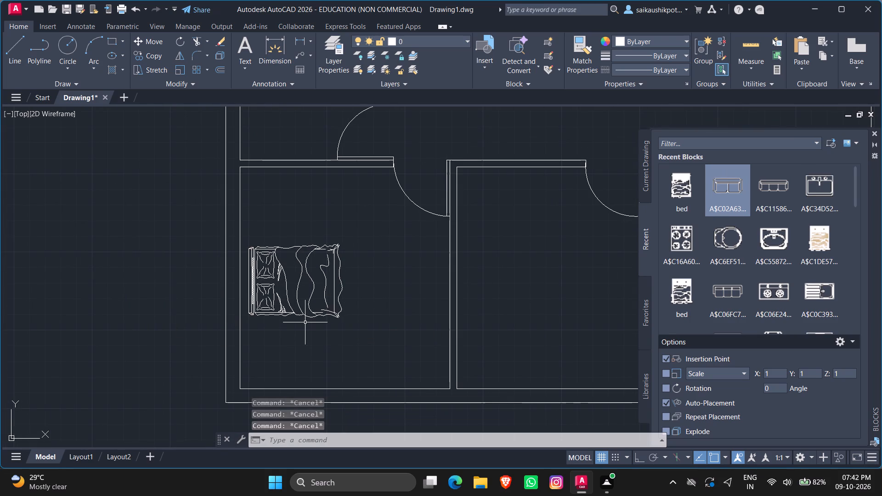
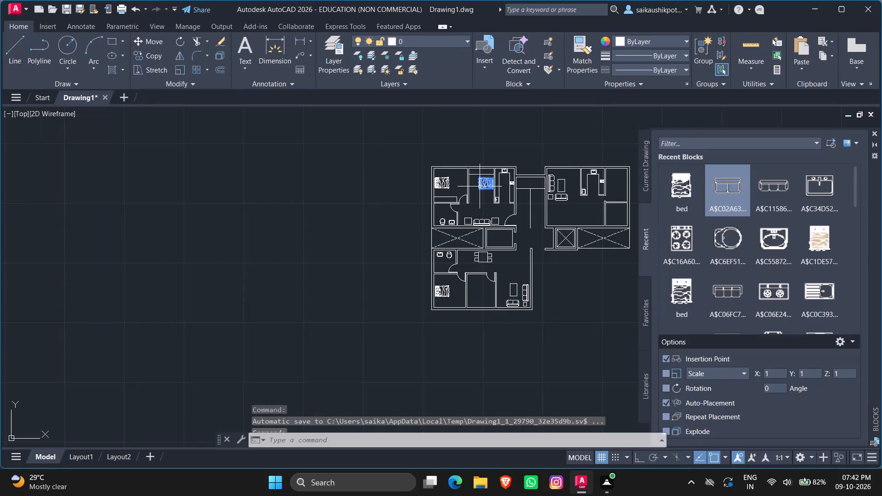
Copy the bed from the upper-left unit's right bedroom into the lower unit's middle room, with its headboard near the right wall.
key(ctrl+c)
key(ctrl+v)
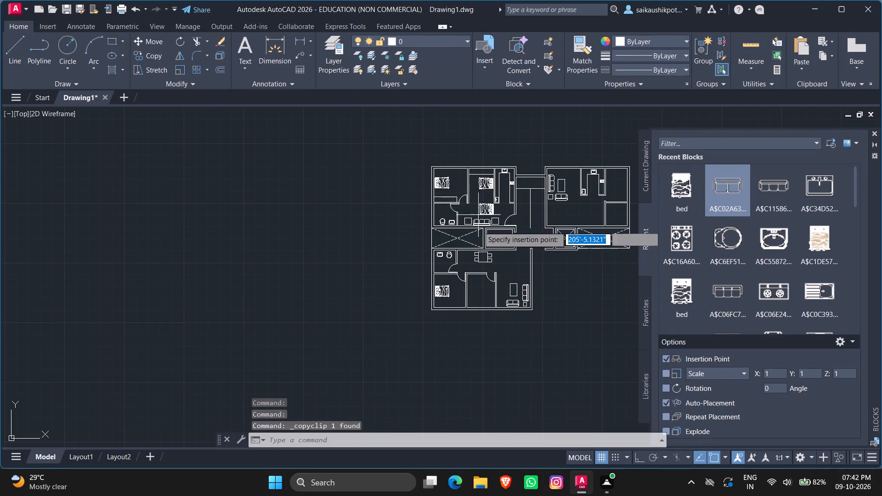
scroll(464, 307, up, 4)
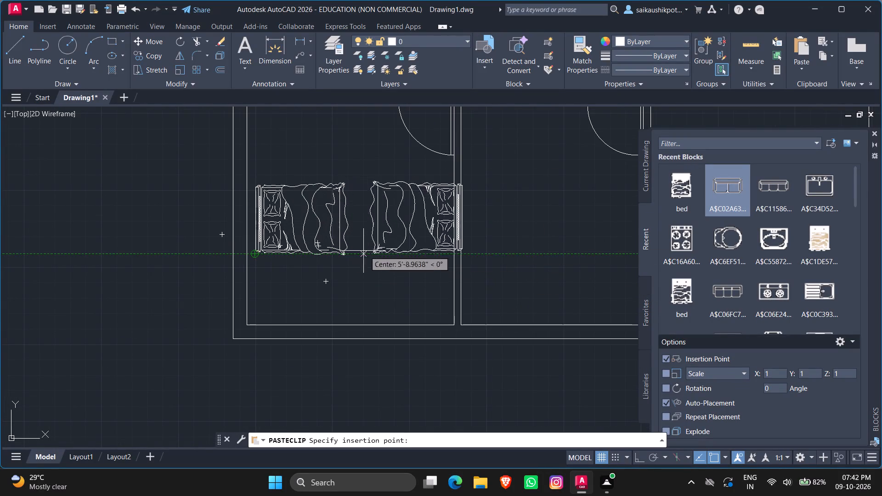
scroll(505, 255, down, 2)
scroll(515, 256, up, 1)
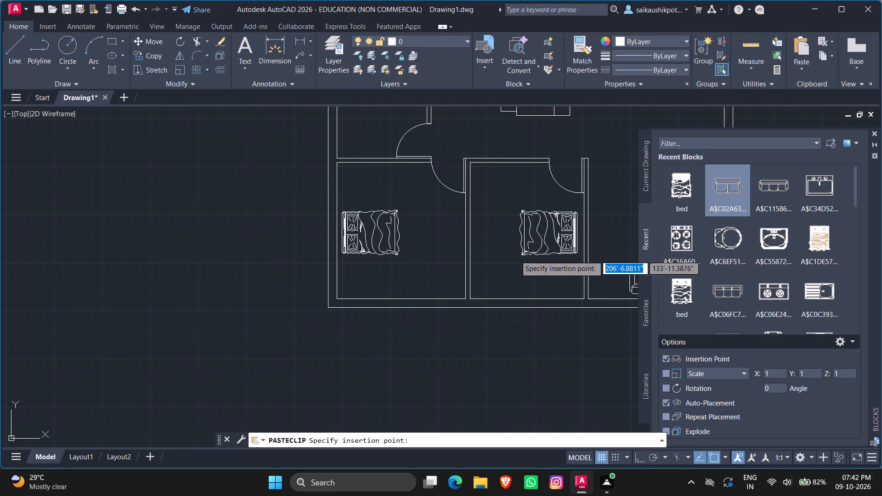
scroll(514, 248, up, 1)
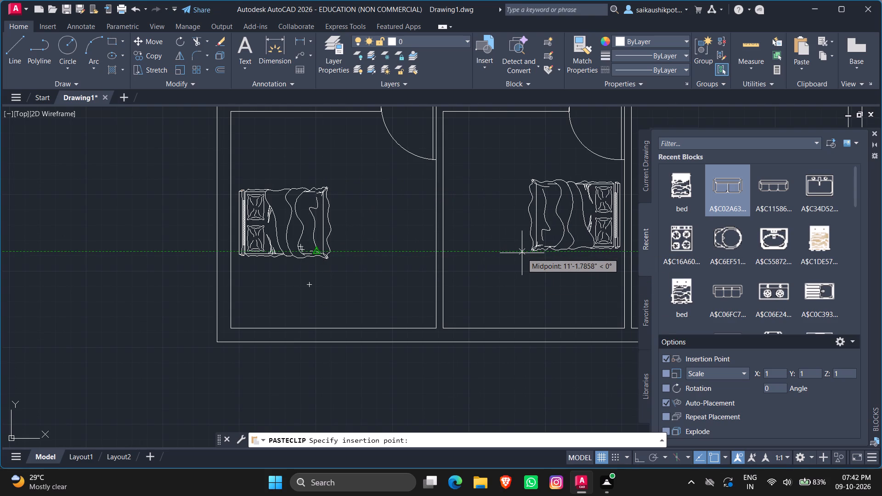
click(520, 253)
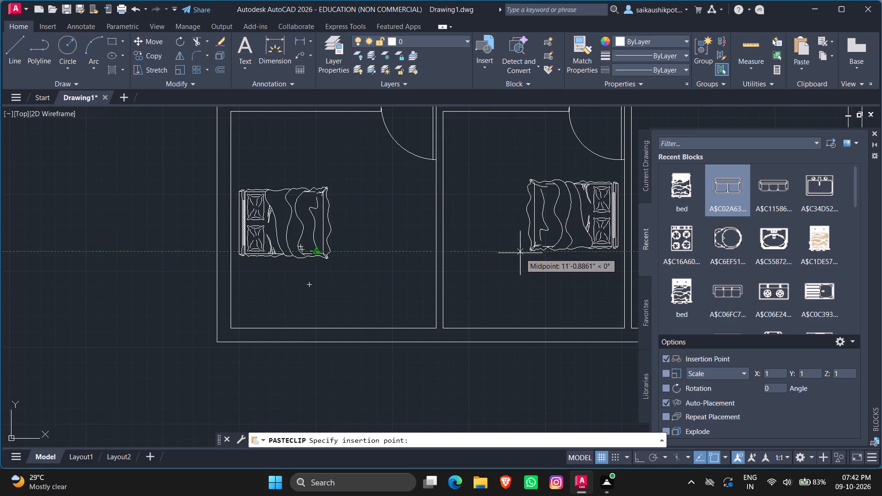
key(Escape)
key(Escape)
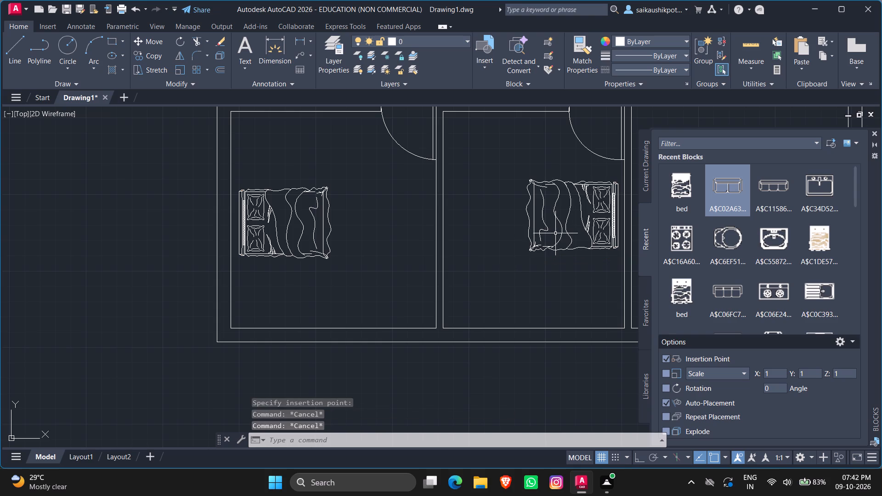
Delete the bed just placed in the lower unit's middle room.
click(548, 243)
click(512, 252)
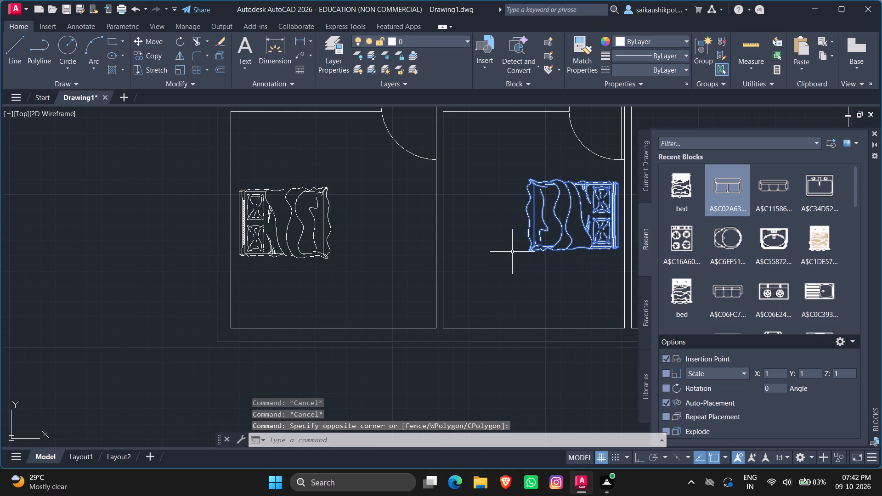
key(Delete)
Copy the bed from the lower-left bedroom into the adjacent middle room, level with the original and with its headboard near the left wall.
click(301, 235)
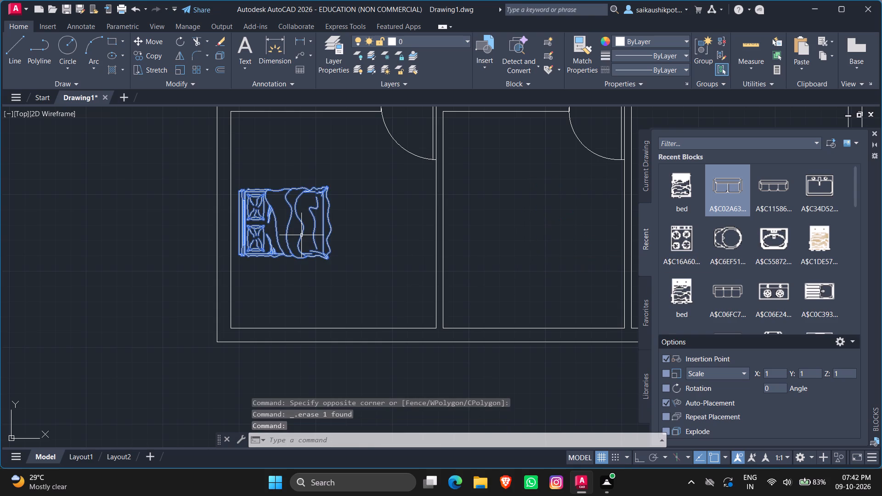
key(ctrl+c)
key(ctrl+v)
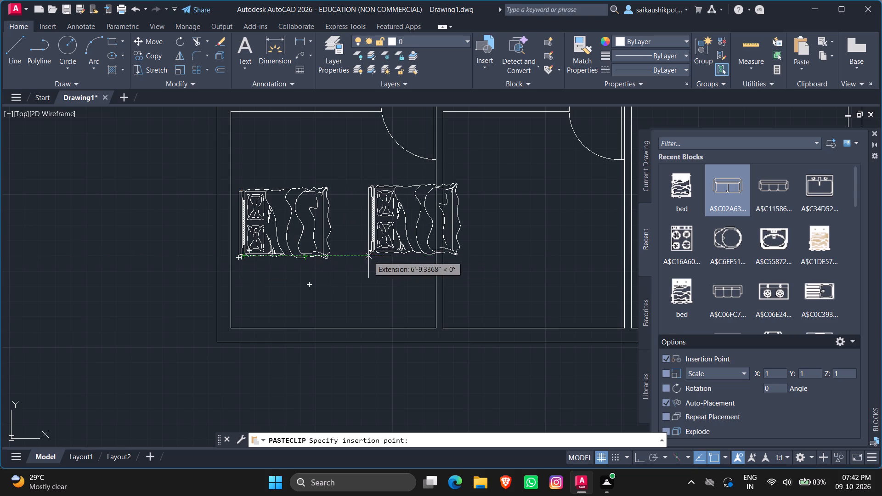
click(452, 260)
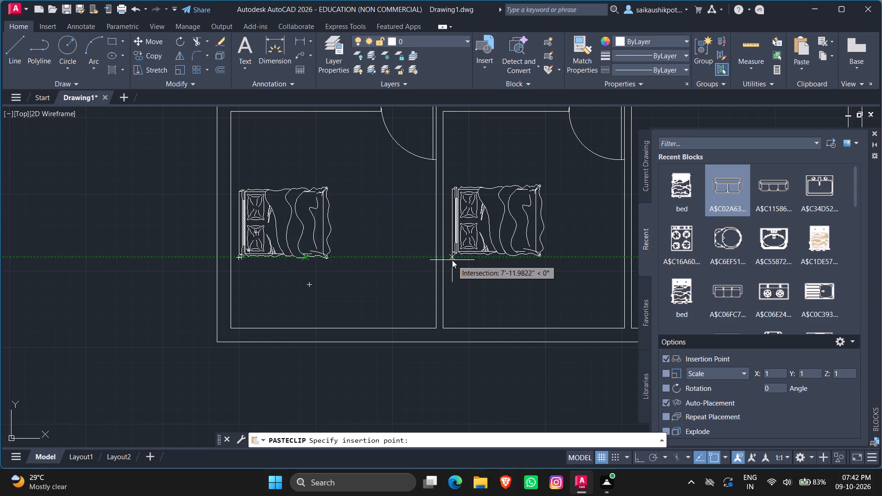
key(Escape)
key(Escape)
Copy the bed from the upper-left unit's right bedroom into the upper-right unit's bedroom, with its headboard near the right wall.
scroll(436, 275, down, 1)
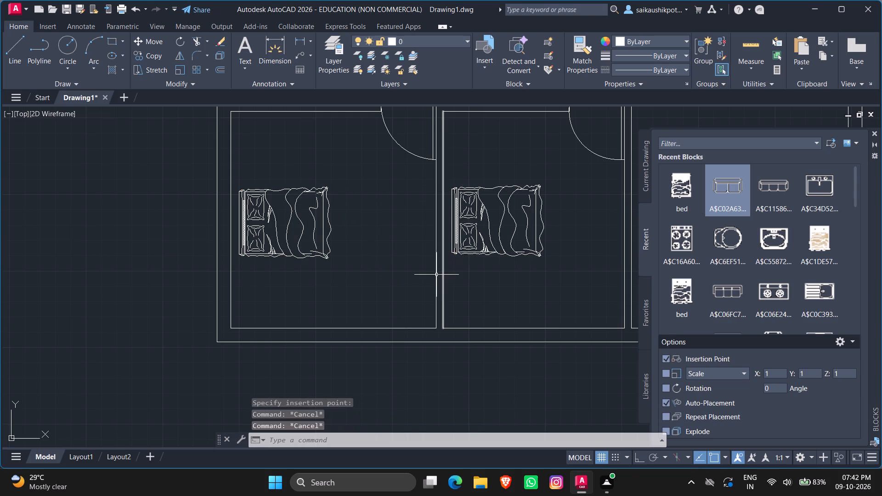
scroll(436, 275, down, 2)
scroll(471, 253, down, 2)
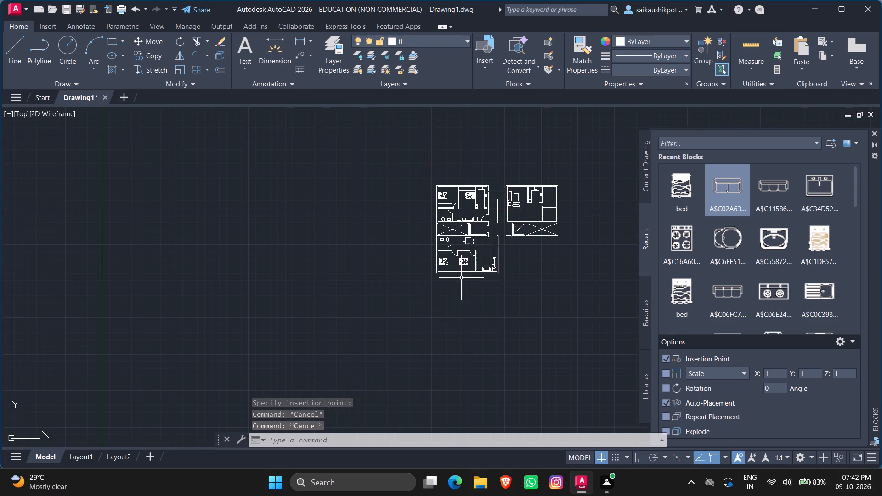
scroll(489, 238, up, 1)
scroll(616, 208, down, 1)
scroll(601, 198, up, 3)
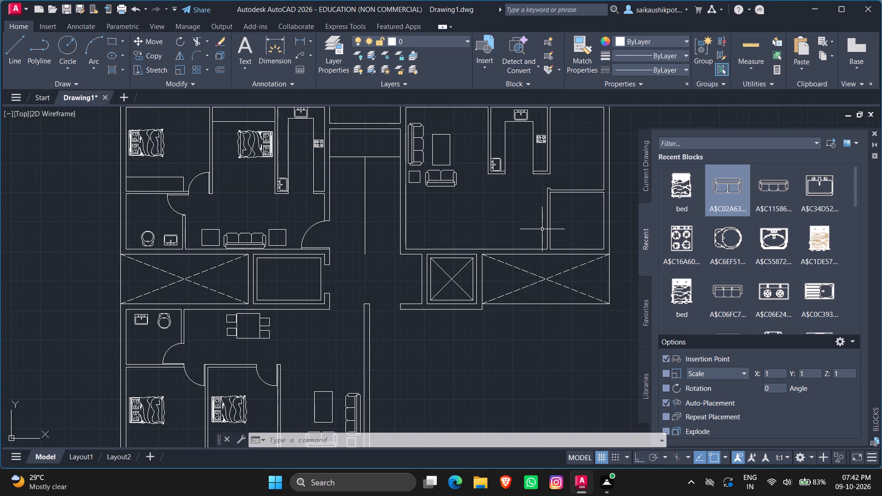
click(251, 159)
key(ctrl+c)
key(ctrl+v)
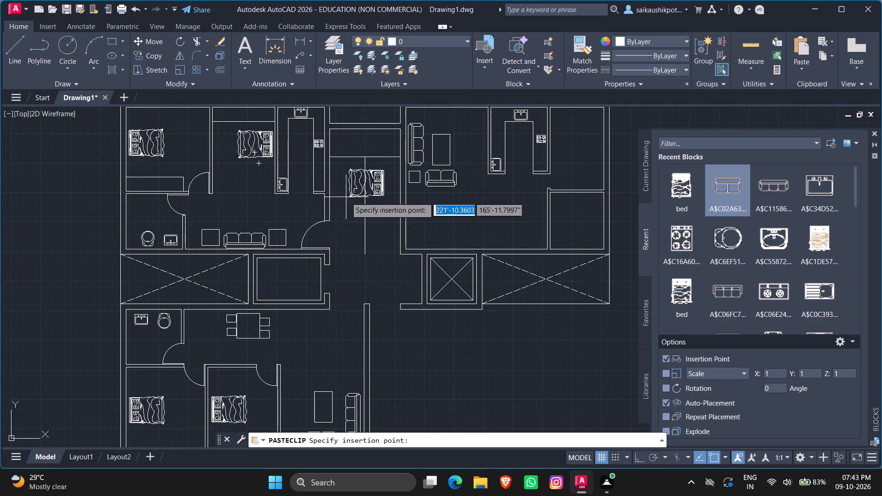
scroll(369, 241, down, 2)
scroll(440, 215, up, 3)
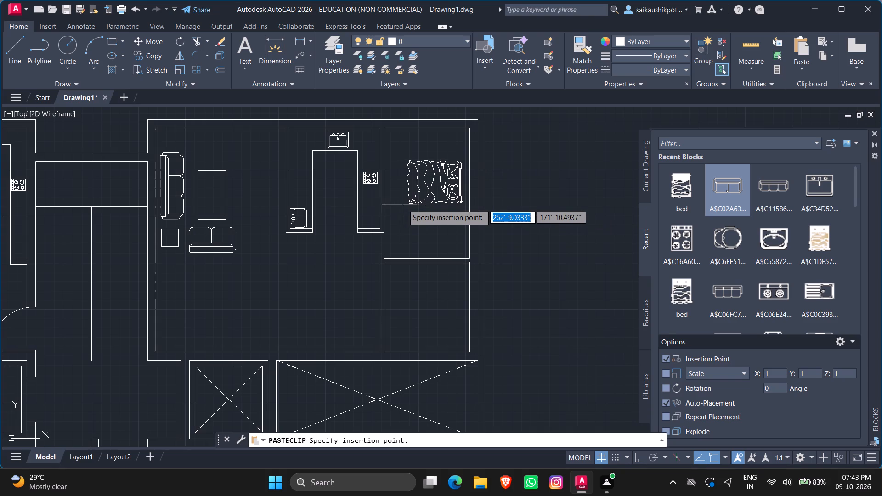
click(403, 199)
key(Escape)
key(Escape)
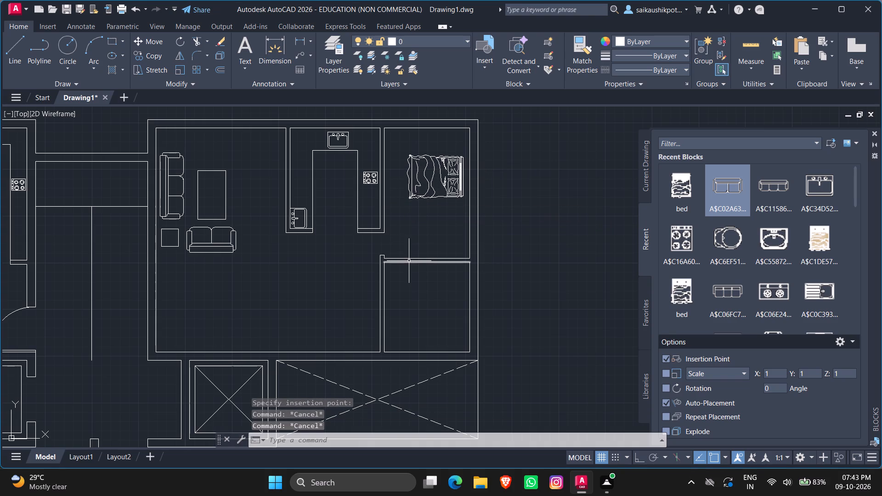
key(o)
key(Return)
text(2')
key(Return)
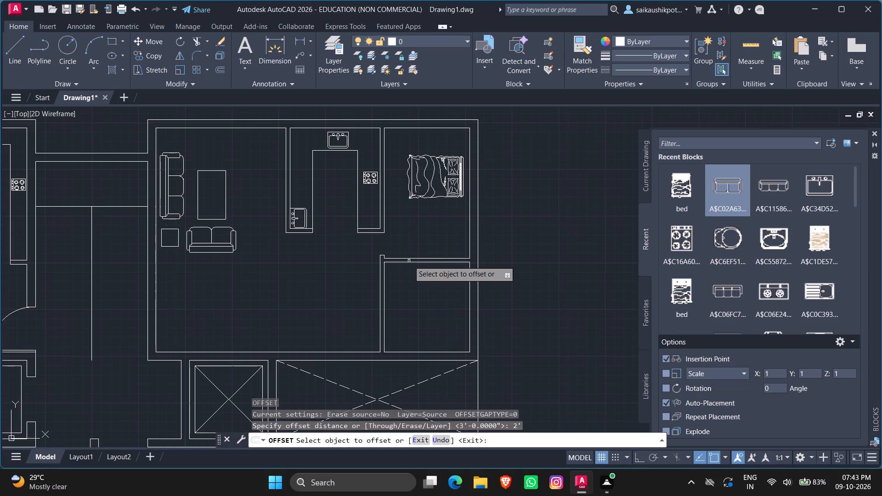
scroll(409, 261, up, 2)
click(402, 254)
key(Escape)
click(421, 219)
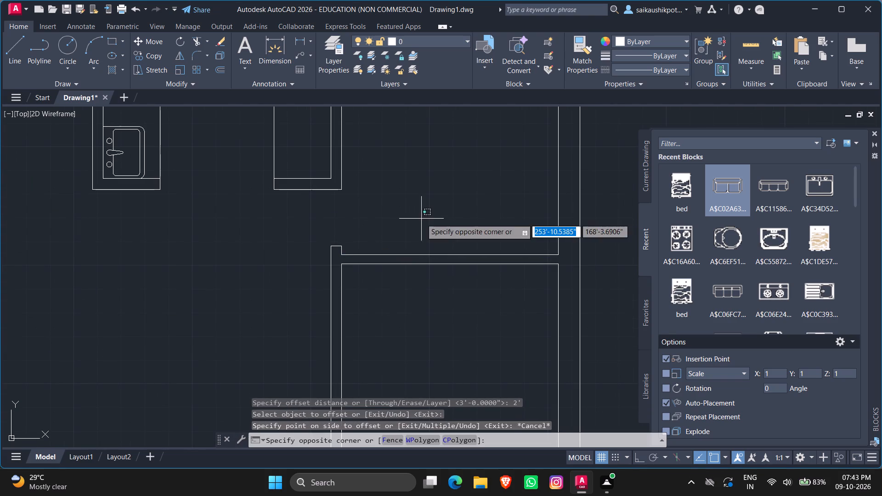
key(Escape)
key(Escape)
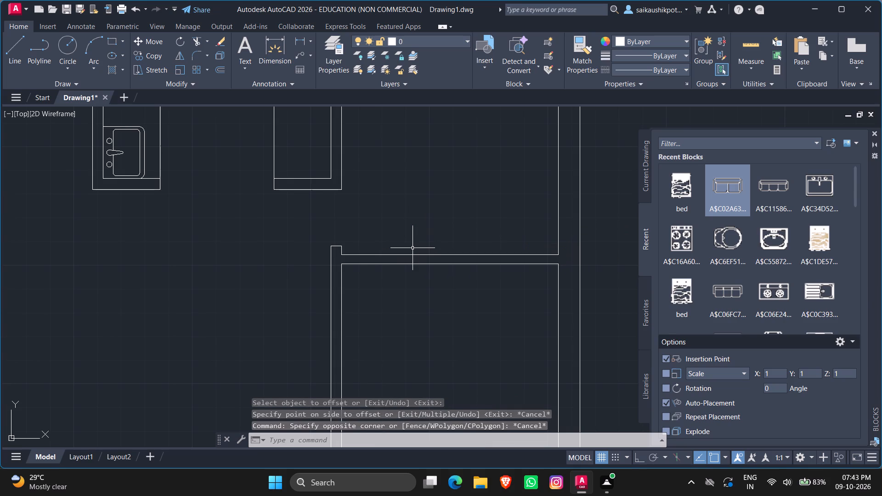
Offset the upper line of the upper-right bedroom's bottom wall by 1' into the bedroom.
key(o)
key(Return)
text(1')
key(Return)
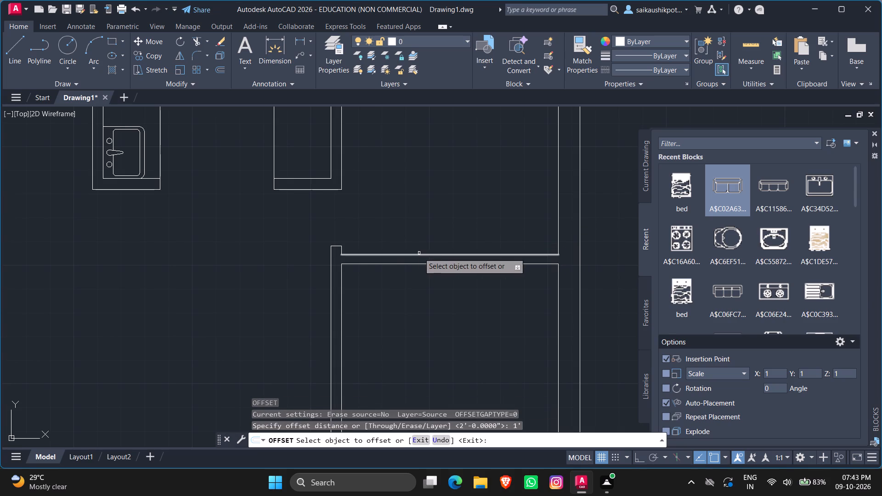
click(419, 253)
click(425, 234)
key(Escape)
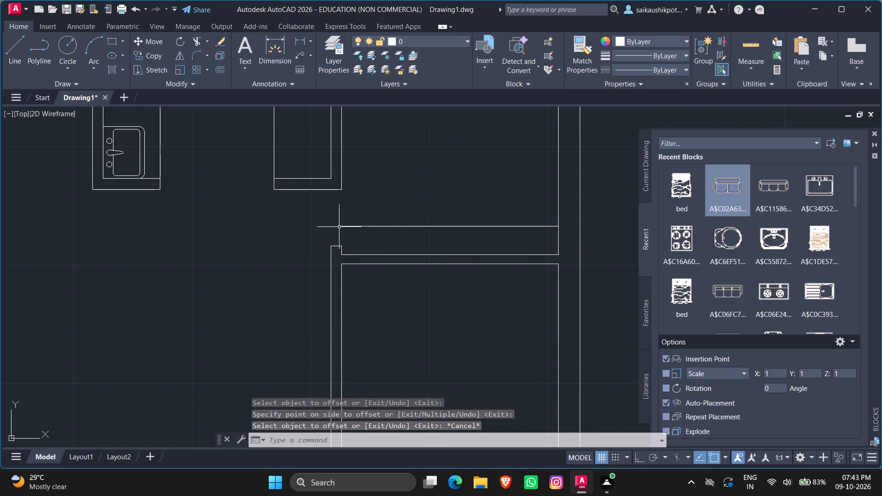
Shorten the offset line by moving its left end inward, leaving roughly the right two-thirds along the bottom wall.
click(339, 226)
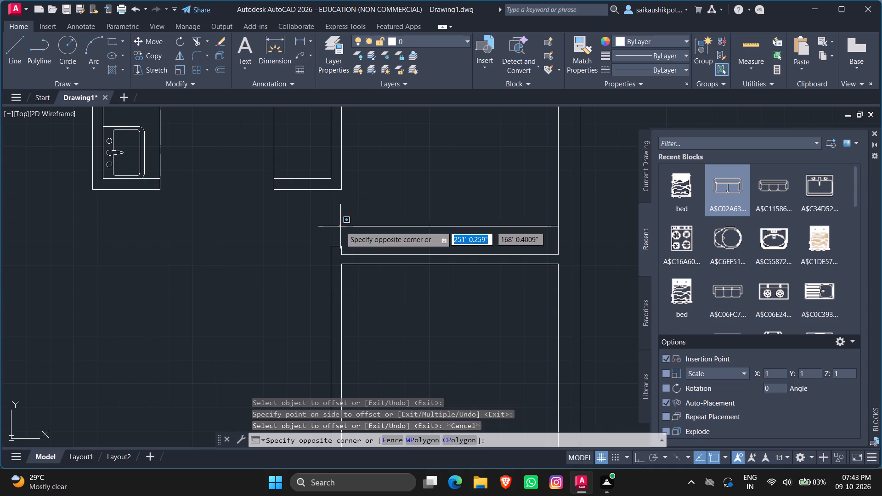
double_click(344, 226)
click(348, 226)
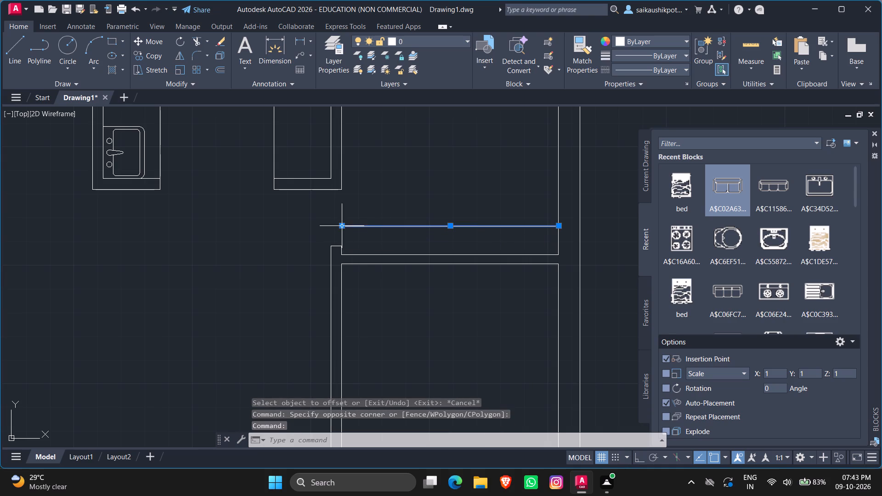
click(342, 225)
click(421, 224)
key(Escape)
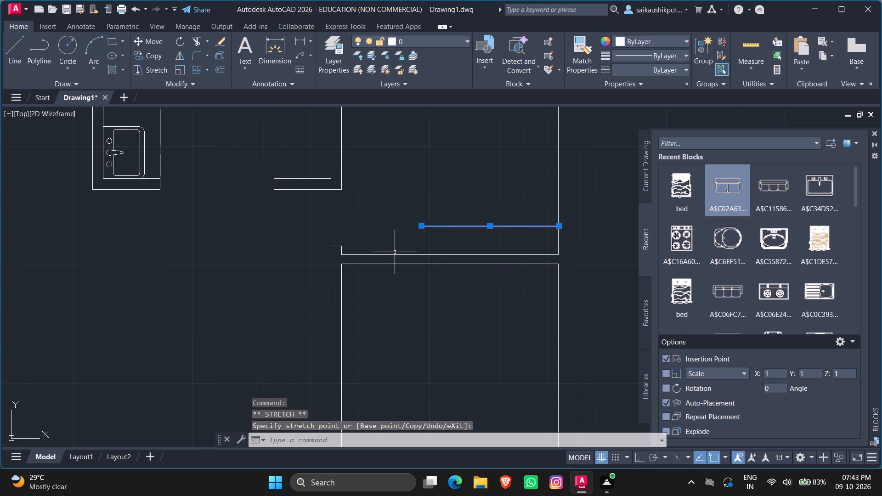
key(Escape)
key(Escape)
key(Escape)
key(Escape)
Draw a vertical line from the shortened line's left end down to the wall, closing the wardrobe outline.
key(l)
key(Return)
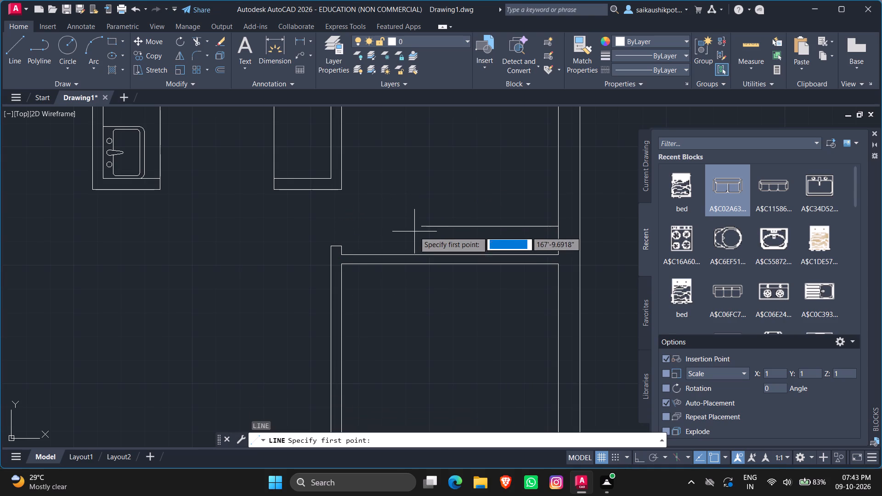
click(421, 227)
click(421, 258)
key(Escape)
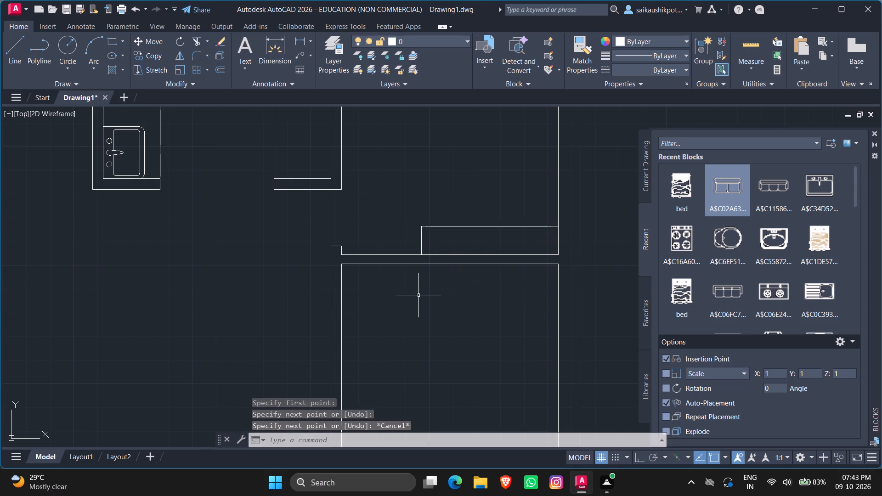
key(Escape)
key(Escape)
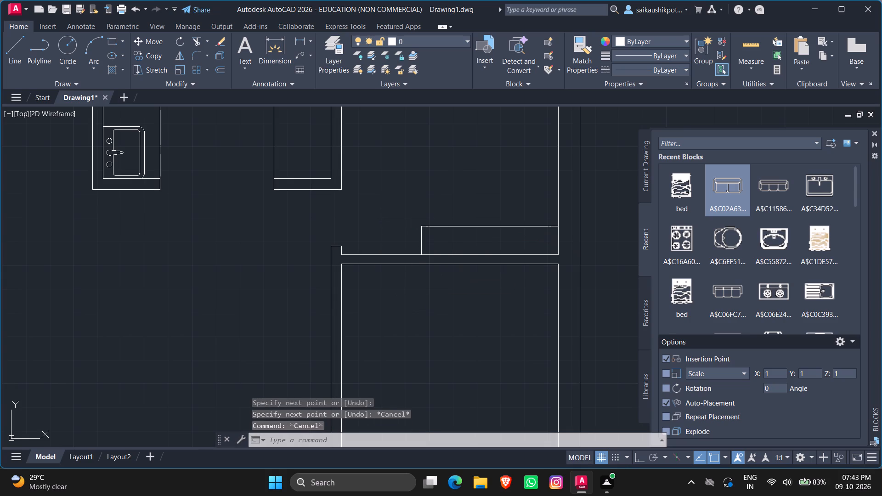
Copy the toilet and washbasin from the upper-left unit's bathroom to the bottom of the upper-right unit's small room below the bedroom.
scroll(420, 287, down, 2)
scroll(417, 344, down, 1)
scroll(443, 287, down, 2)
scroll(367, 300, up, 2)
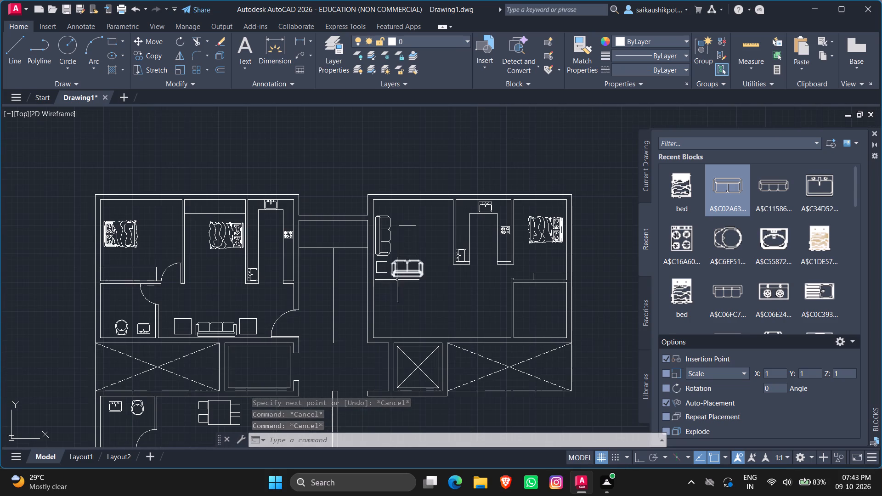
scroll(199, 255, down, 1)
scroll(137, 310, up, 3)
click(229, 274)
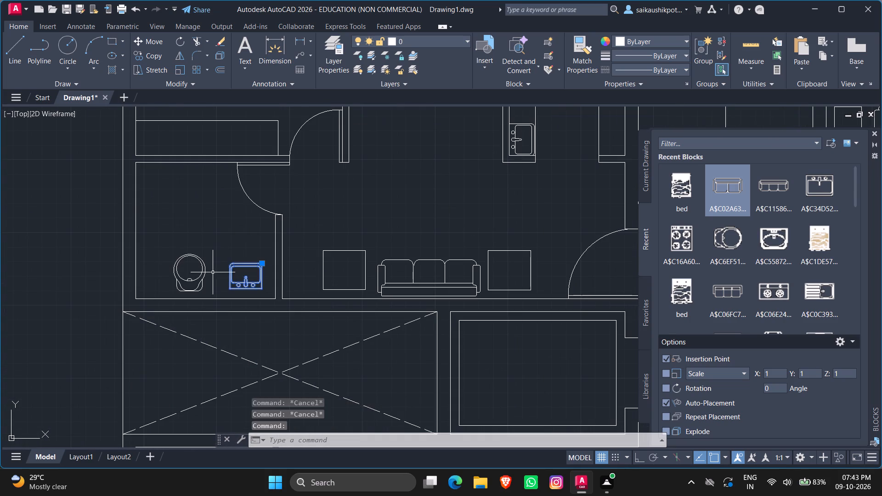
click(201, 272)
key(ctrl+c)
key(ctrl+v)
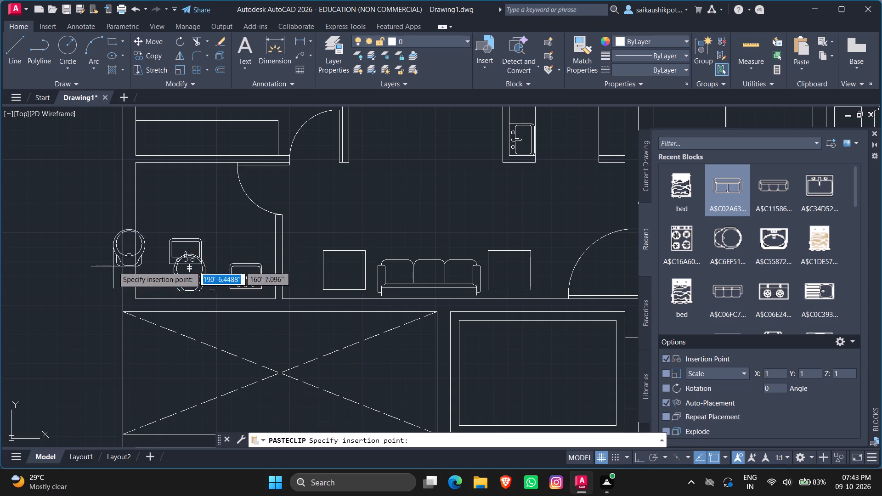
scroll(110, 267, down, 4)
scroll(336, 261, up, 3)
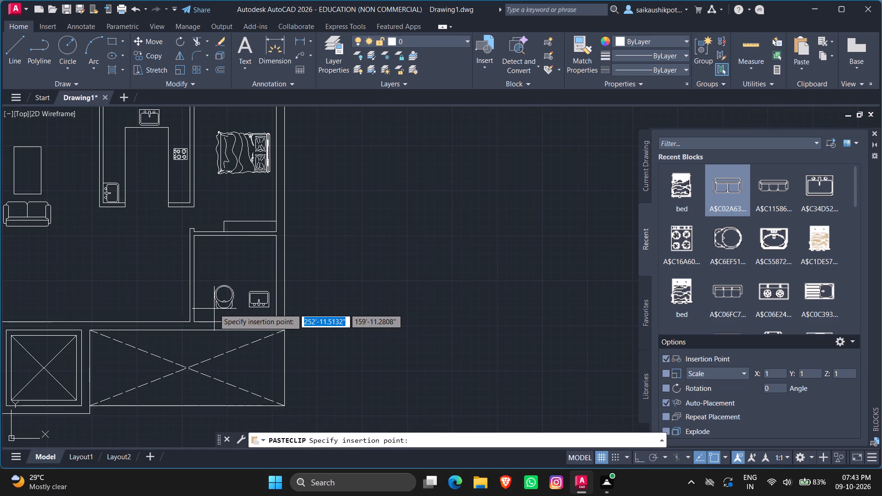
click(209, 311)
Draw a 4.5" horizontal line from the upper-right unit's bathroom top-left inner corner across to the wall's outer face, closing the wall junction.
scroll(209, 258, up, 2)
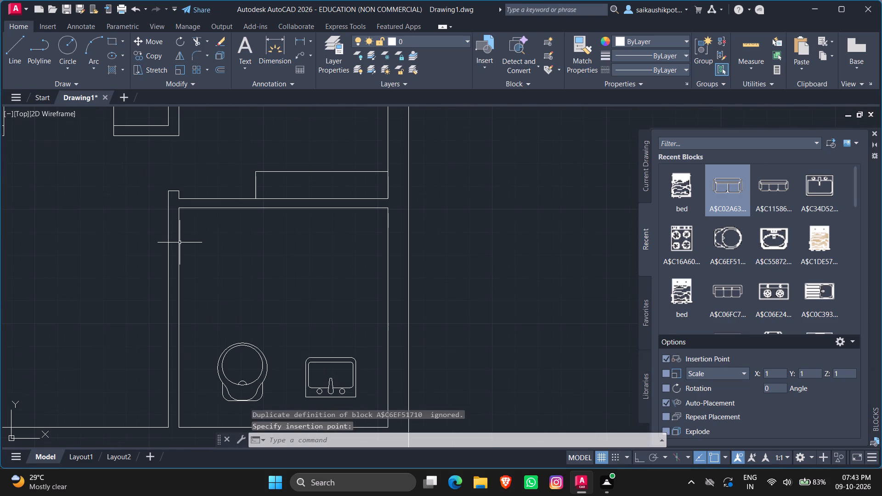
key(l)
key(Return)
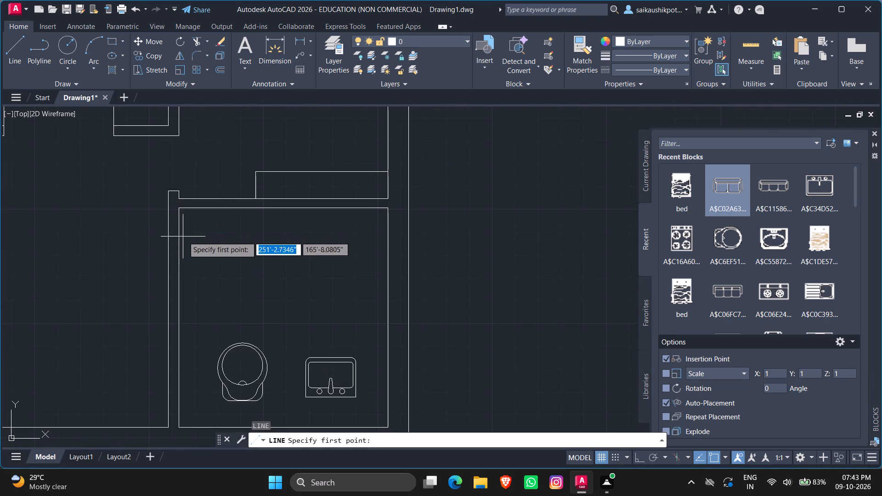
scroll(189, 227, up, 2)
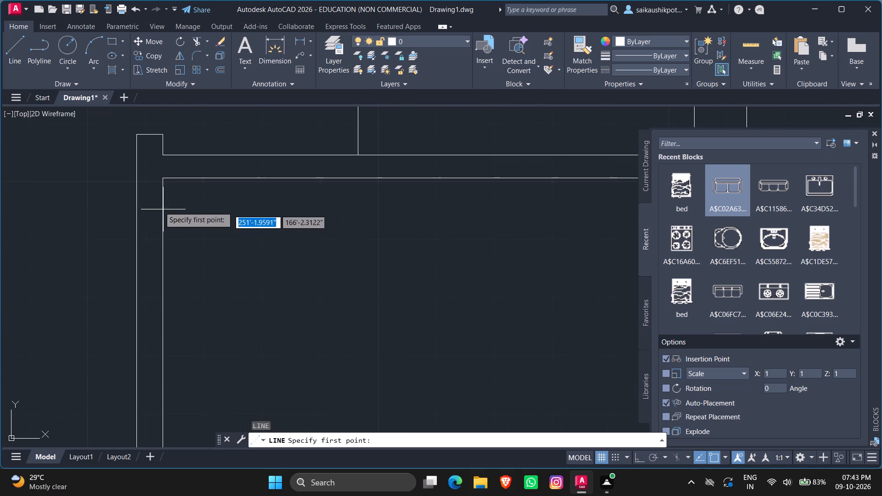
click(162, 180)
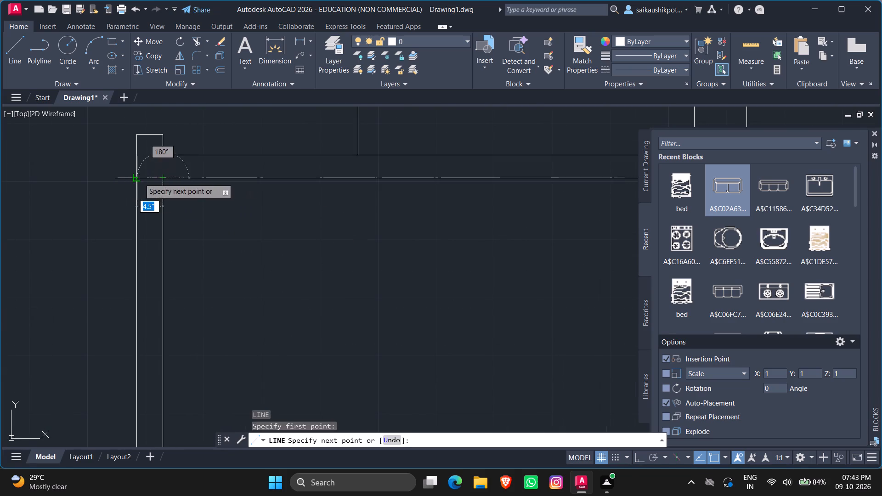
click(136, 178)
key(Escape)
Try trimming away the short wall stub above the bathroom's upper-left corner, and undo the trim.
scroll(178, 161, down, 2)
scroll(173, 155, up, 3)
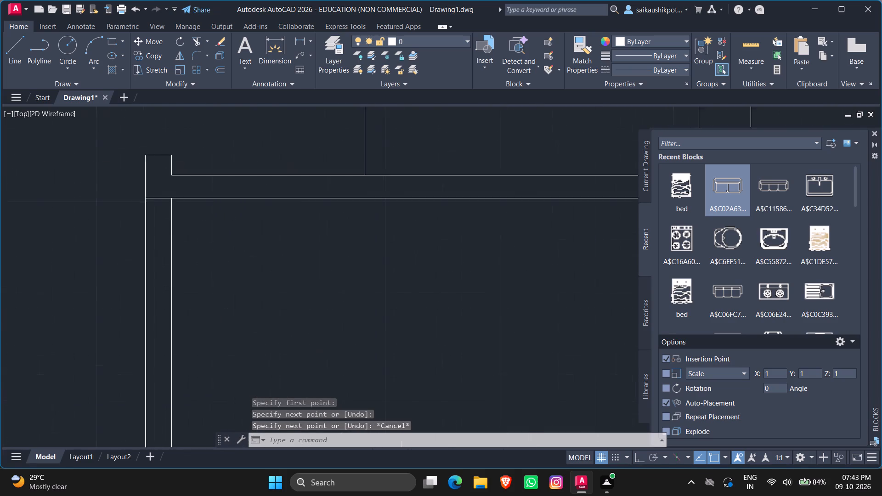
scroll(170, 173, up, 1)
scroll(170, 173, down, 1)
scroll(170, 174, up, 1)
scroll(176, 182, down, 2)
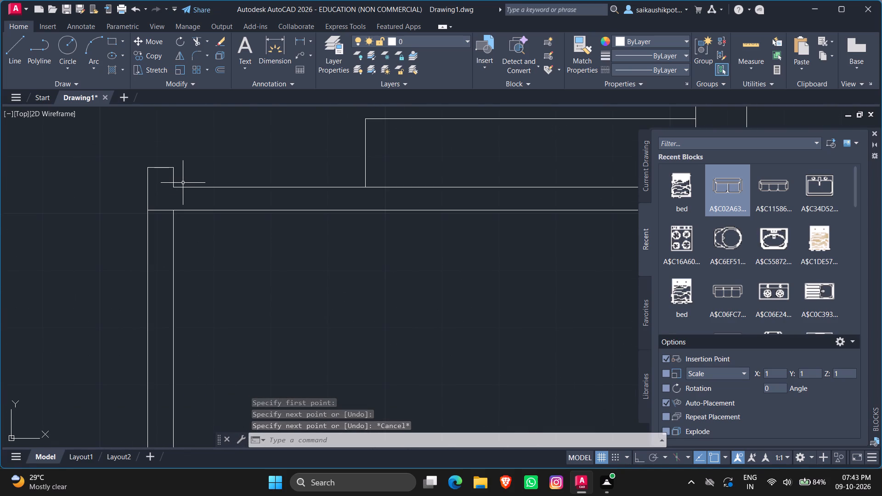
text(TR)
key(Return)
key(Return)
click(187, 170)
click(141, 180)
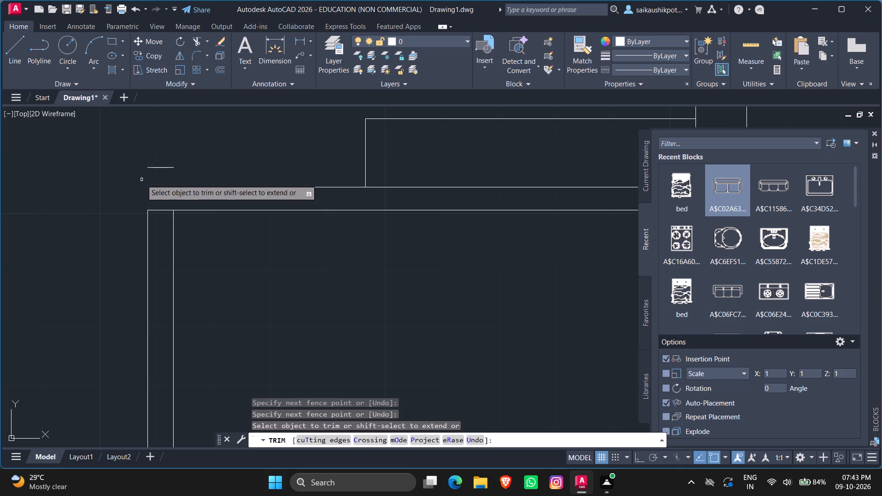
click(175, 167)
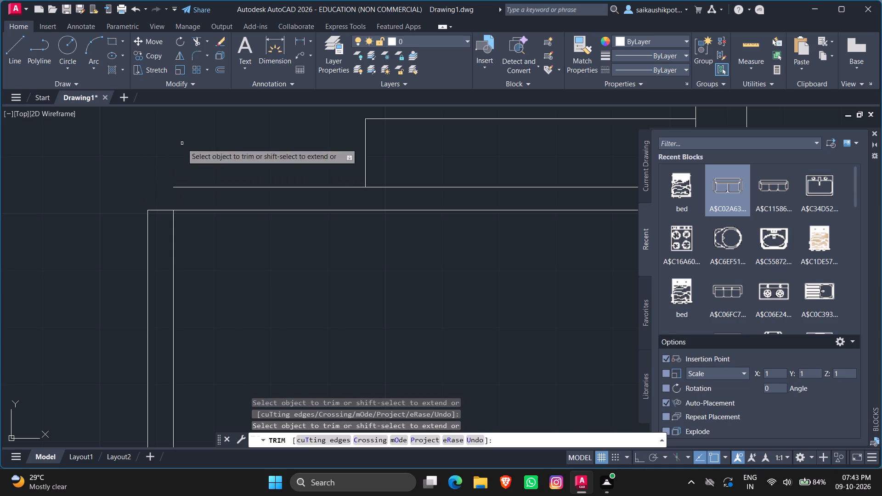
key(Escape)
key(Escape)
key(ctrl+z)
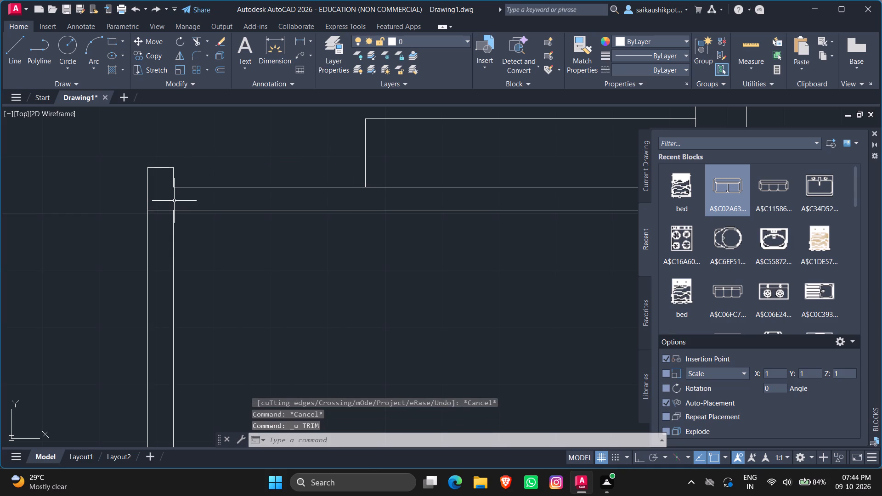
Draw a horizontal door-leaf line about 2'-8" long from the wall stub's top outer corner into the bedroom.
scroll(180, 205, down, 4)
scroll(177, 200, up, 3)
scroll(177, 198, down, 1)
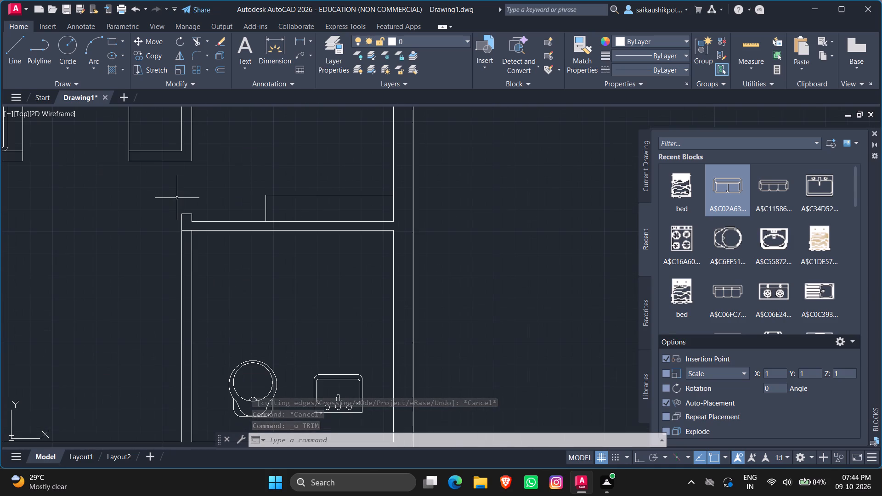
key(l)
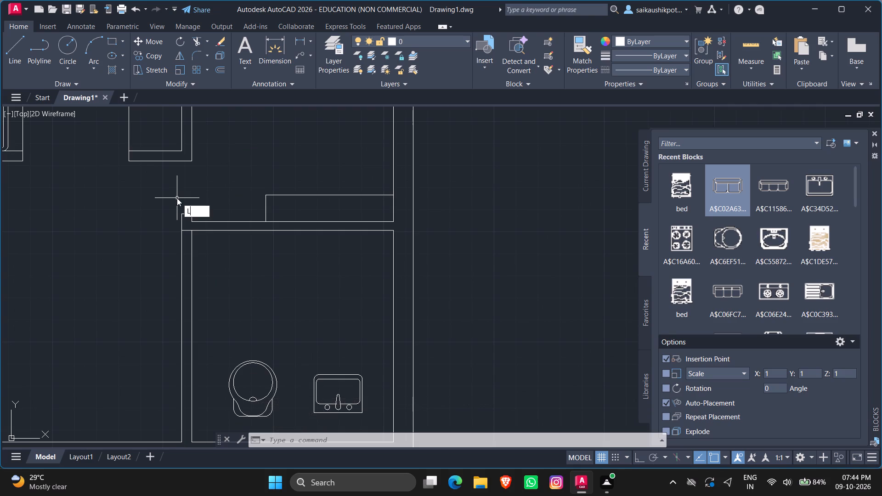
key(Return)
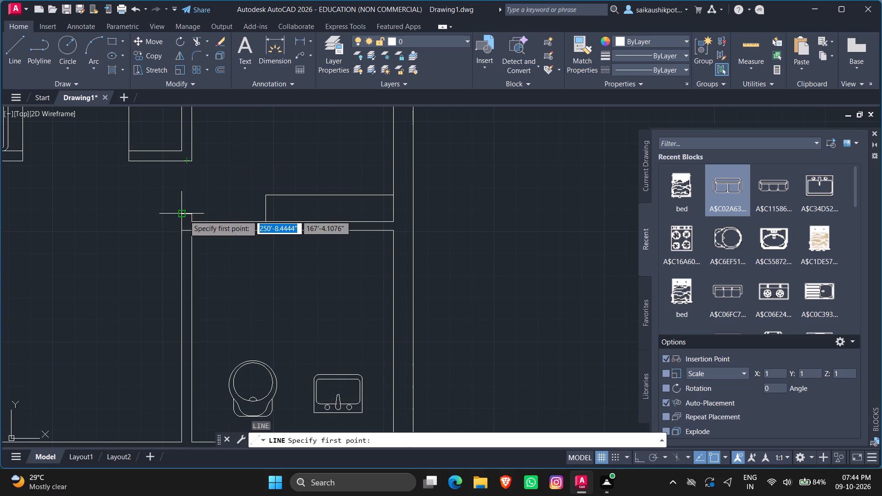
click(184, 215)
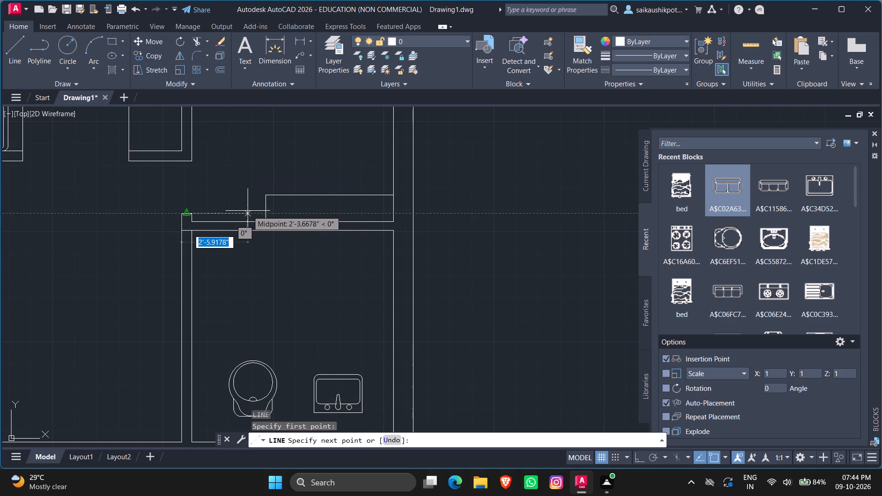
click(251, 212)
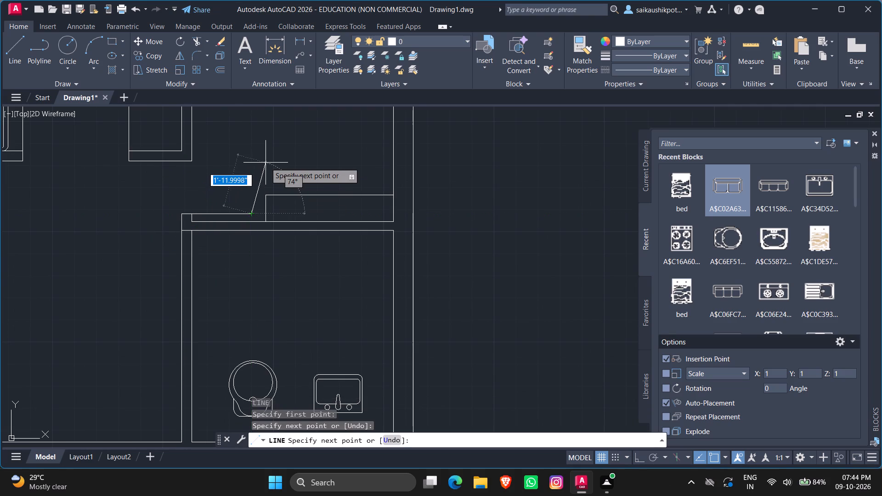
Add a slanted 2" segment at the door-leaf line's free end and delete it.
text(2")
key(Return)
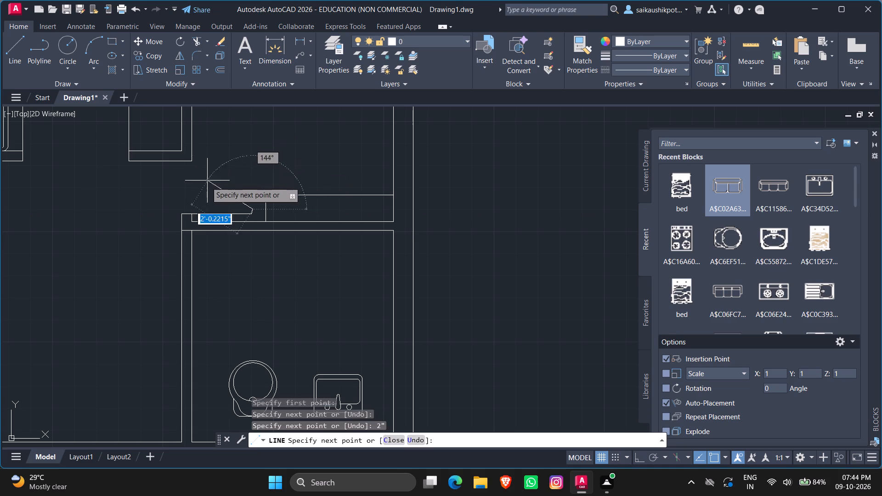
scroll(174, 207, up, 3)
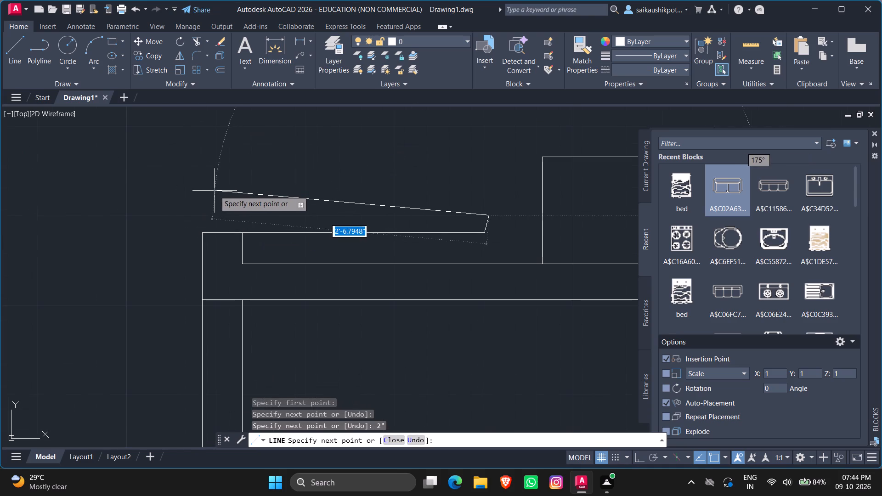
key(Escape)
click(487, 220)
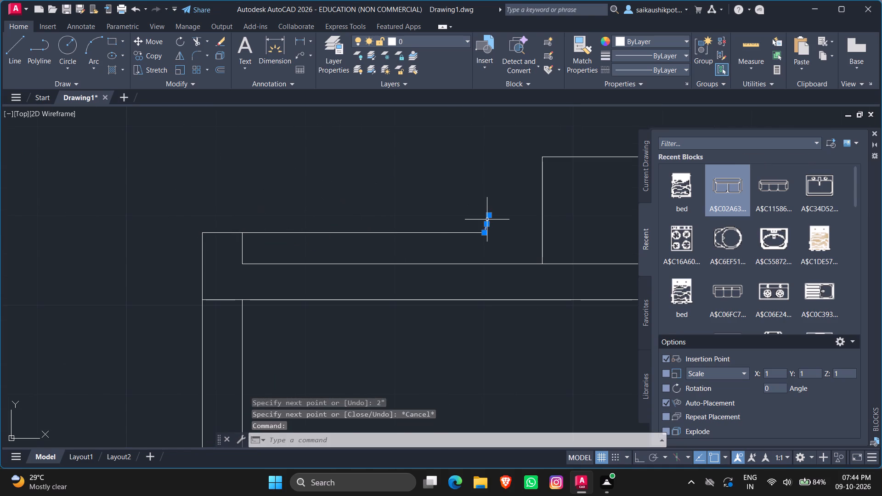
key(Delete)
Turn on Ortho mode to constrain lines to horizontal and vertical.
key(F8)
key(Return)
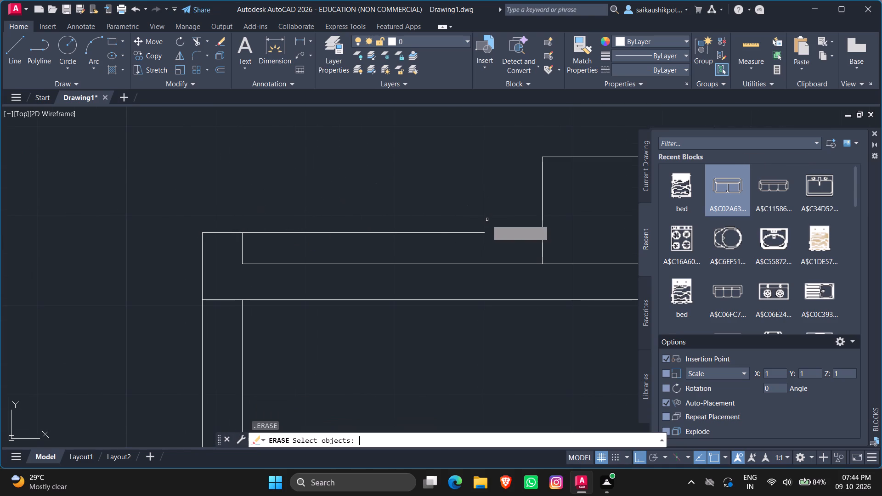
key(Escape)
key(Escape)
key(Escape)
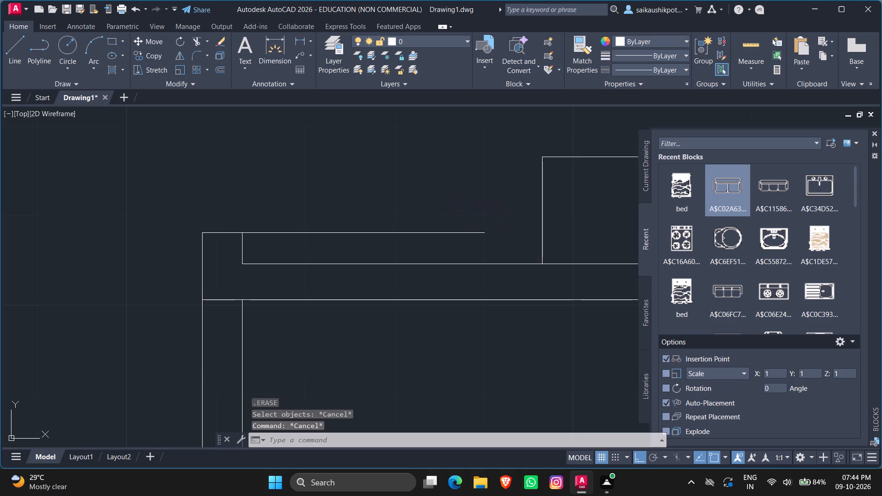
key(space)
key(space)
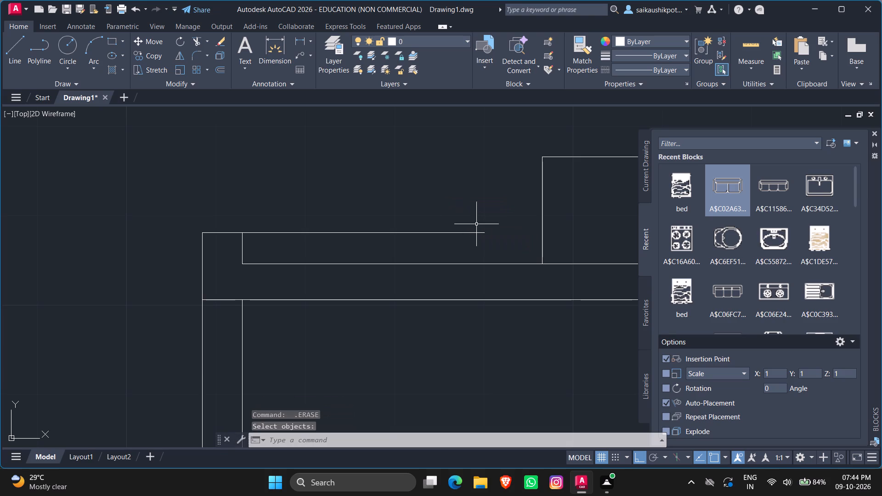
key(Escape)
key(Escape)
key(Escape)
Close the door leaf as a thin rectangle: 2" up from the line's free end, back above the stub, and down to its corner.
key(l)
key(Return)
click(483, 231)
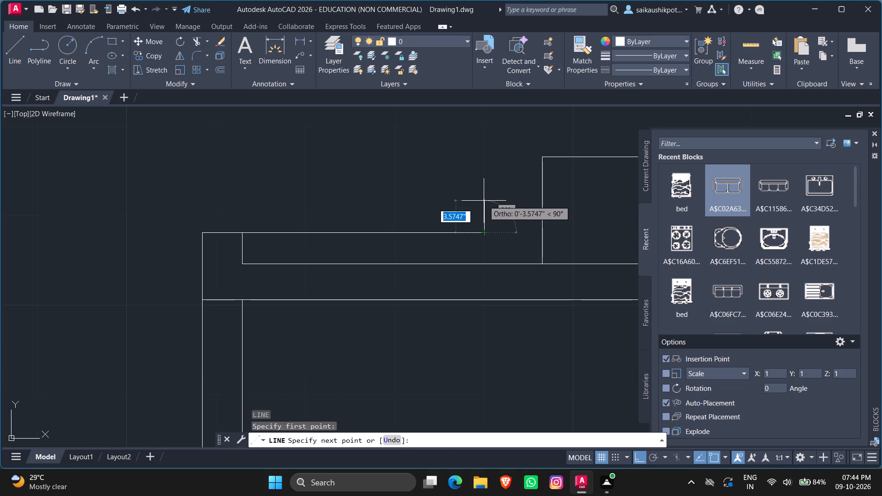
text(2")
key(Return)
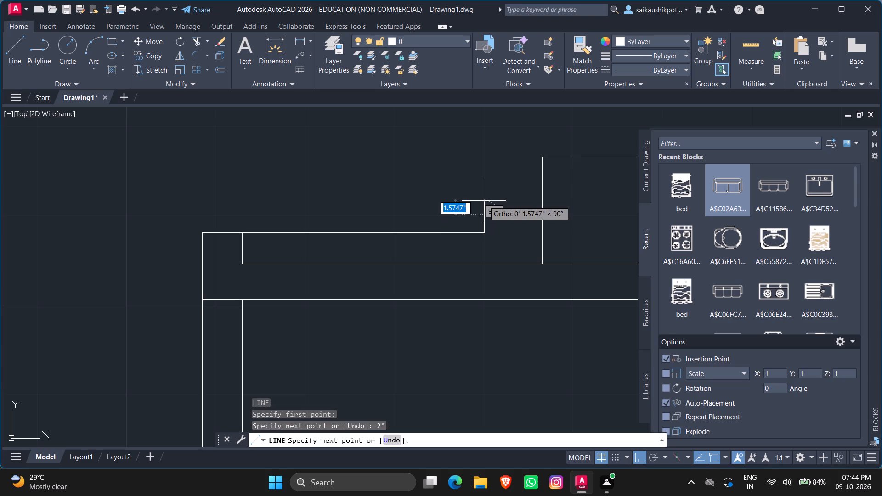
click(202, 216)
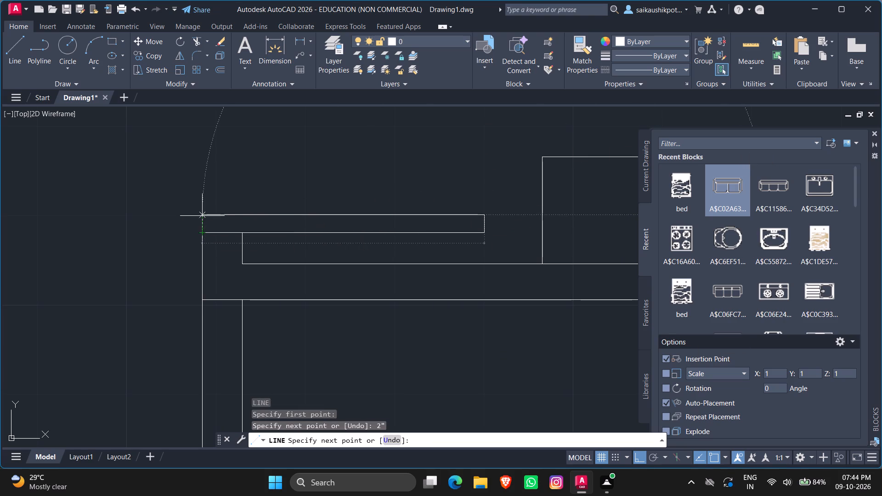
click(201, 232)
key(Escape)
Draw a three-point door-swing arc from the kitchen wall's lower corner to the door leaf's free end, turning Ortho off for the endpoint.
scroll(220, 233, down, 4)
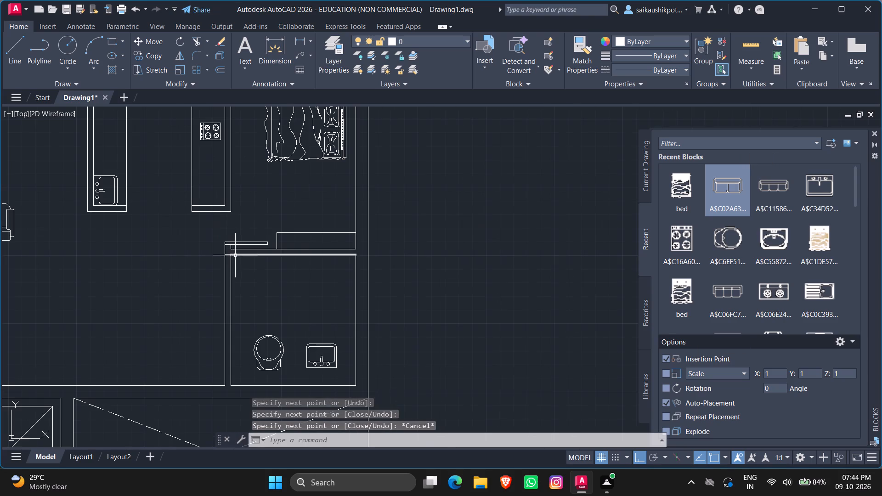
scroll(247, 216, up, 1)
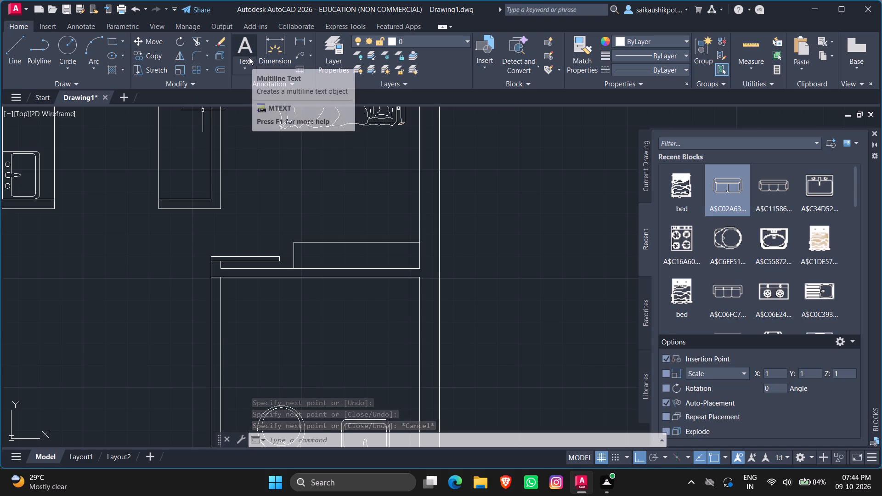
click(96, 44)
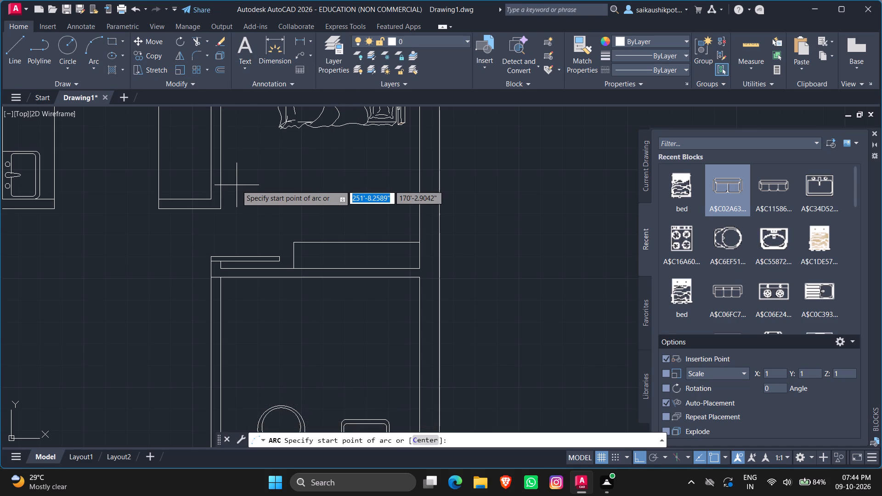
click(218, 208)
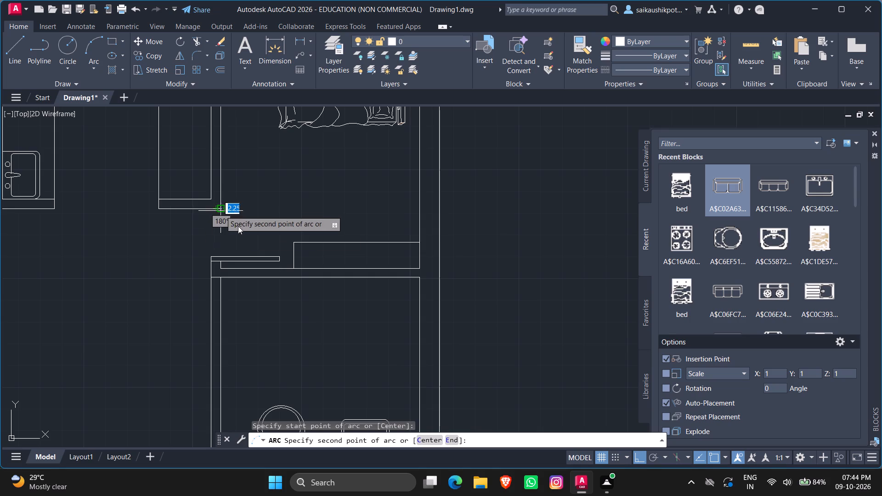
click(253, 230)
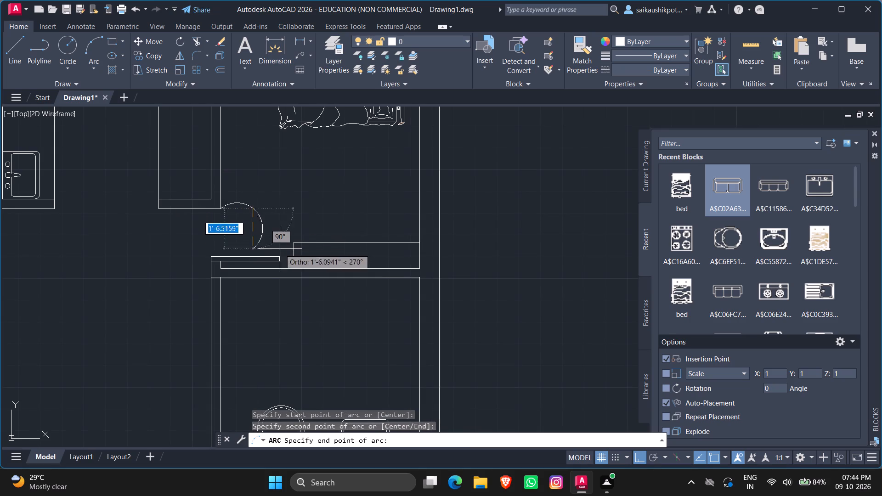
key(F8)
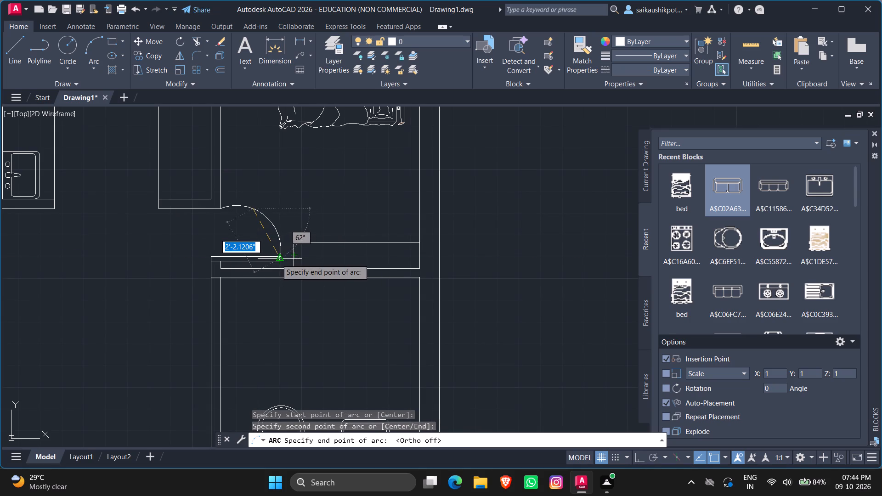
click(277, 259)
Flatten the door-swing arc by moving its midpoint inward toward the door opening.
scroll(278, 233, up, 3)
click(269, 216)
click(220, 248)
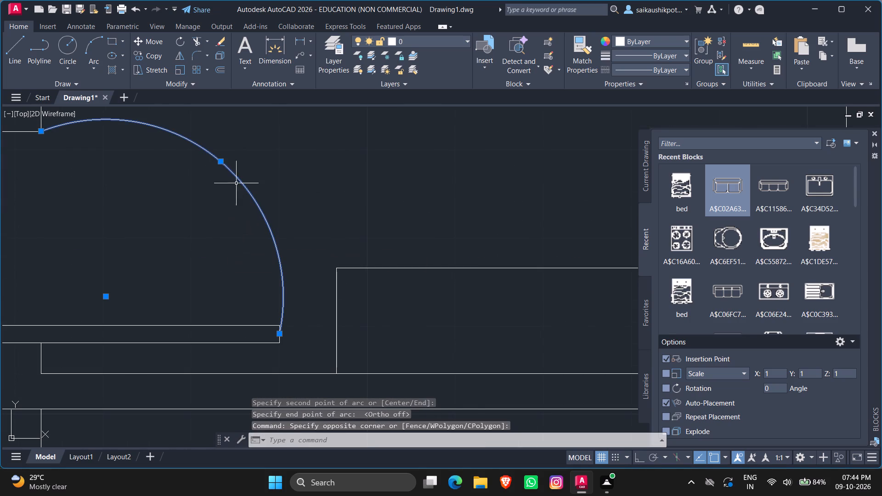
click(220, 163)
click(191, 201)
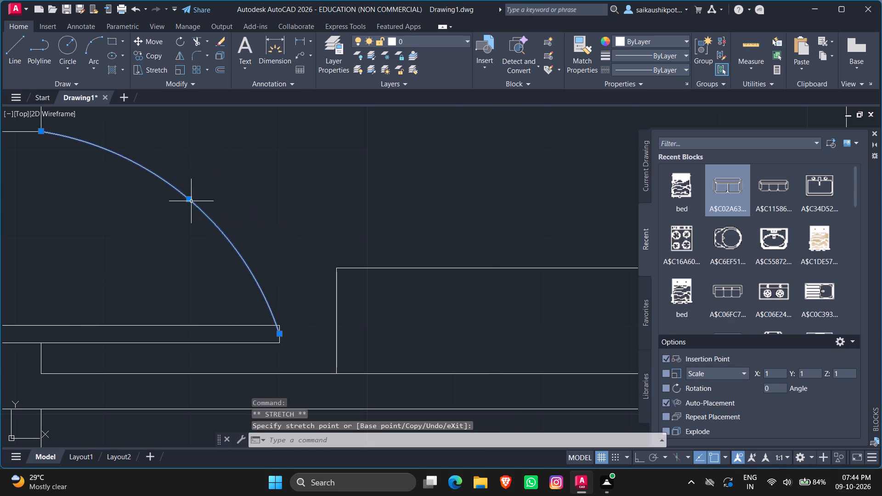
key(Escape)
scroll(227, 245, down, 4)
key(Escape)
Copy the dining table with its four chairs from the lower-left unit into the upper-right unit's living area, below the sofas.
scroll(290, 272, down, 1)
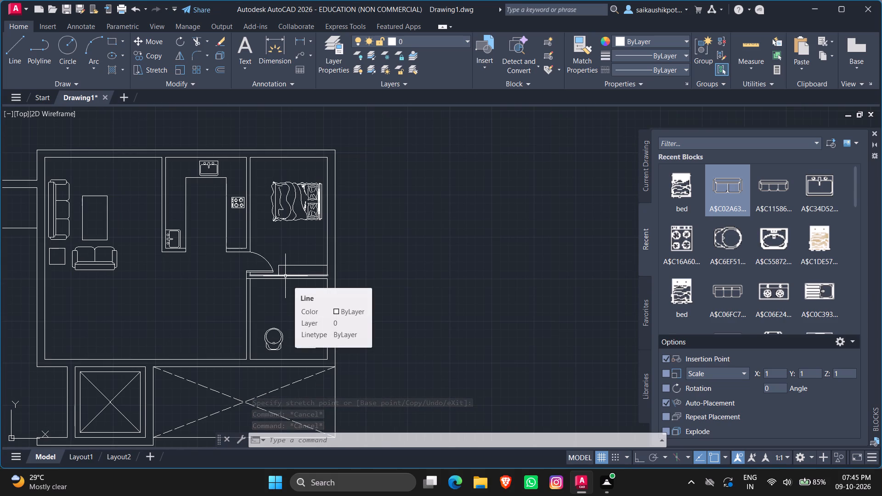
scroll(285, 276, down, 2)
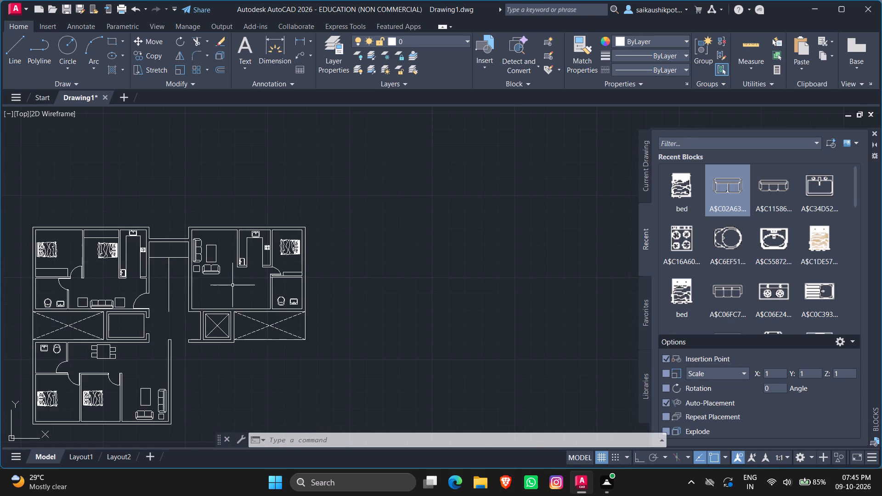
scroll(219, 285, up, 1)
scroll(251, 294, down, 2)
scroll(183, 326, up, 4)
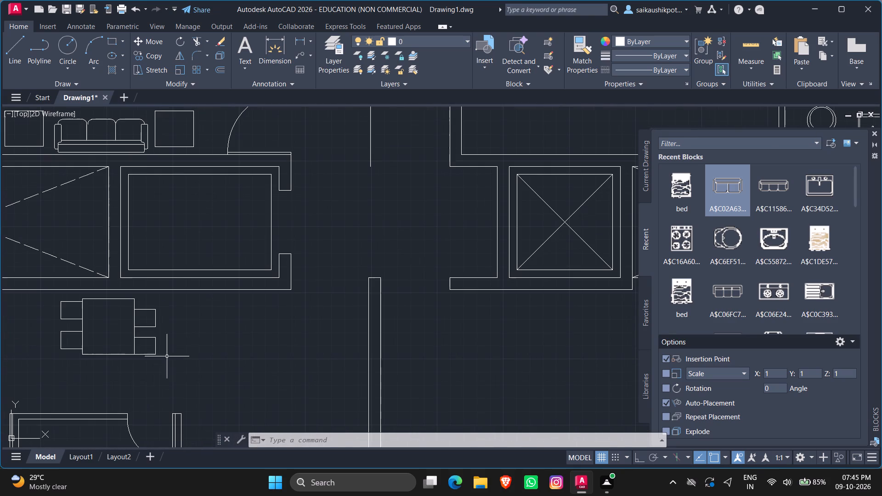
click(147, 368)
click(65, 318)
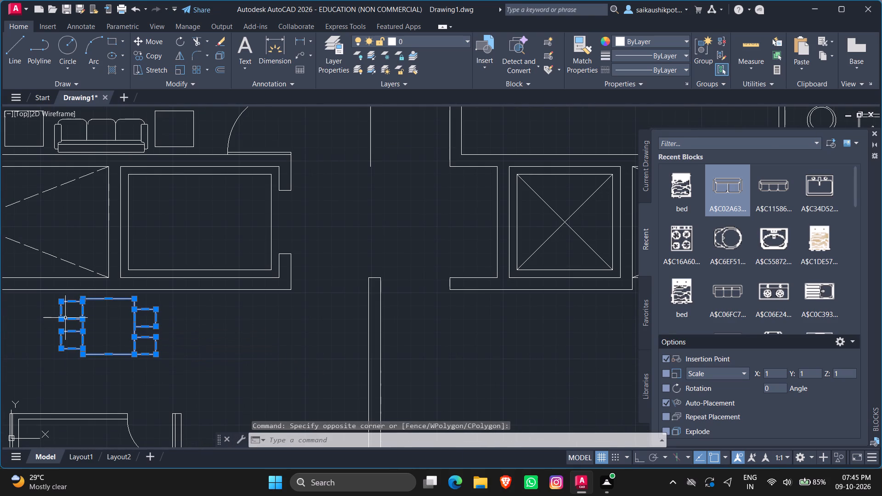
key(ctrl+c)
key(ctrl+v)
scroll(205, 404, down, 2)
scroll(366, 335, up, 2)
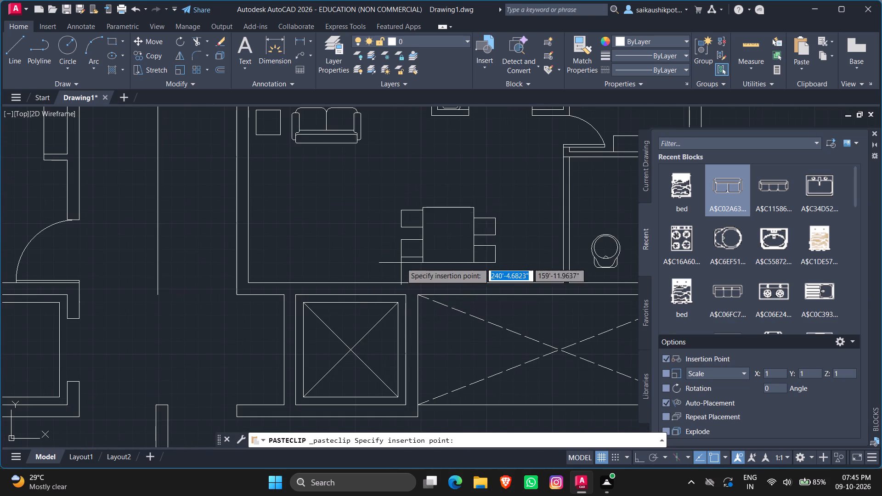
click(379, 262)
key(Escape)
key(Escape)
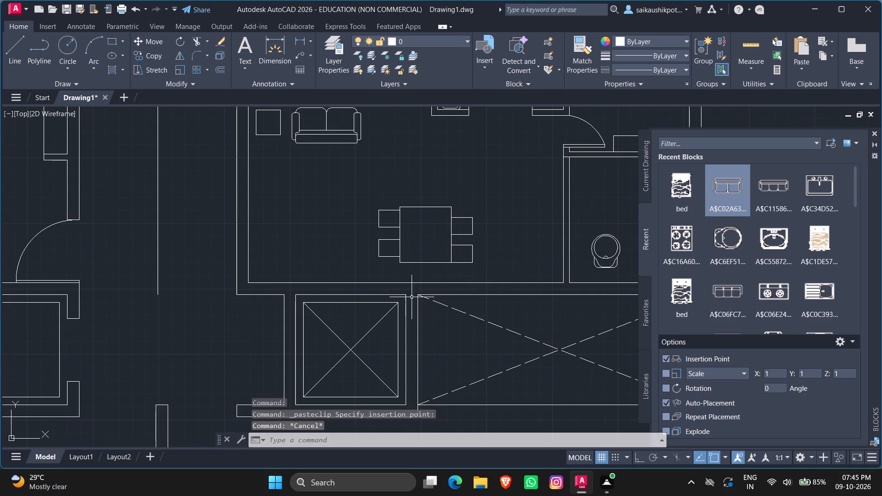
Add a horizontal linear dimension above the plan, from the upper-left unit's outer corner to the far end of the upper-right unit's top wall.
scroll(416, 303, down, 2)
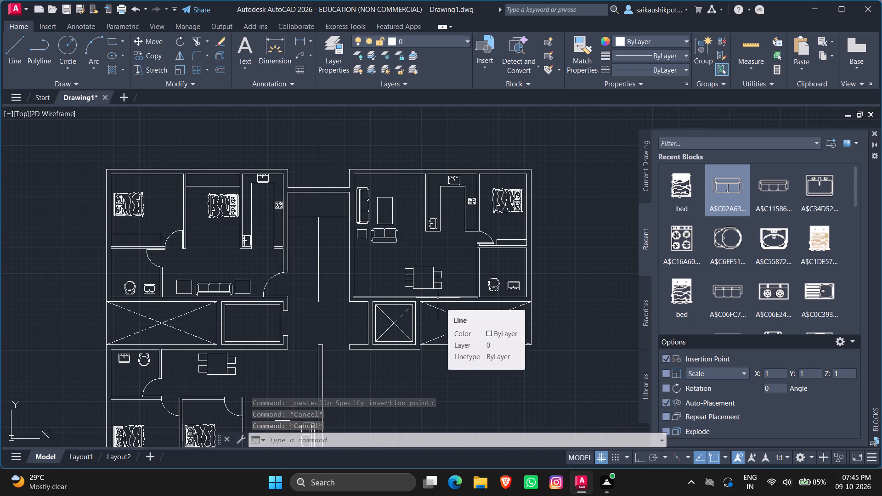
scroll(486, 299, down, 2)
key(Escape)
key(Escape)
key(Escape)
key(Escape)
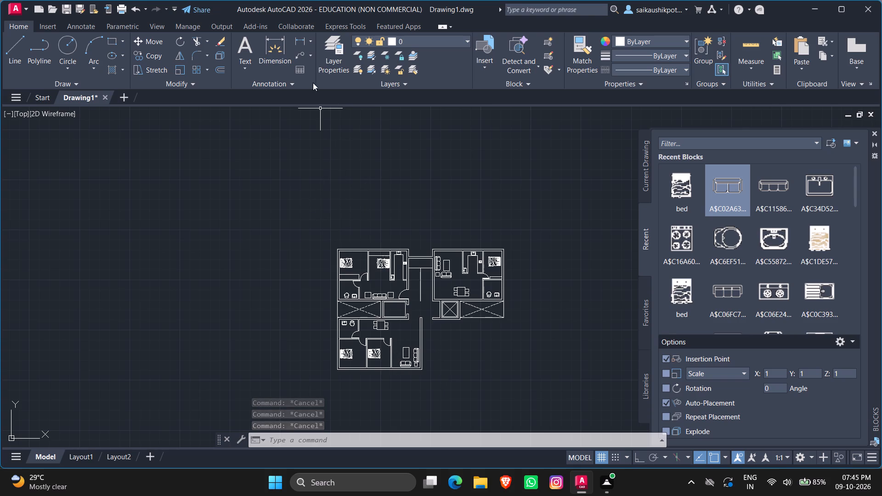
click(297, 45)
scroll(342, 288, up, 3)
scroll(325, 232, down, 2)
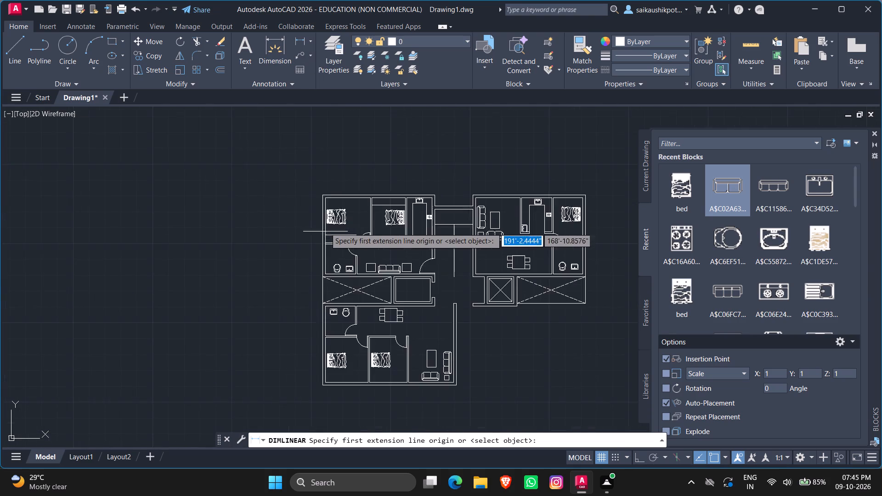
scroll(320, 201, up, 2)
click(323, 186)
scroll(260, 201, down, 1)
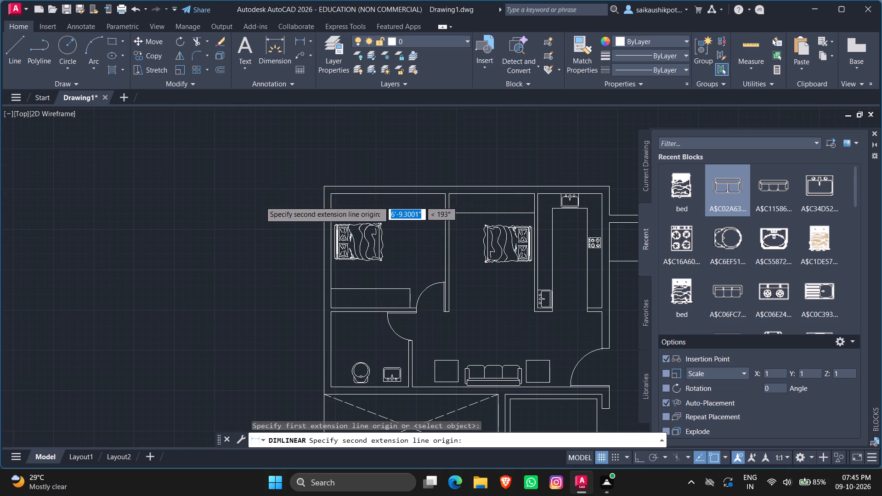
scroll(260, 201, down, 2)
scroll(448, 197, up, 2)
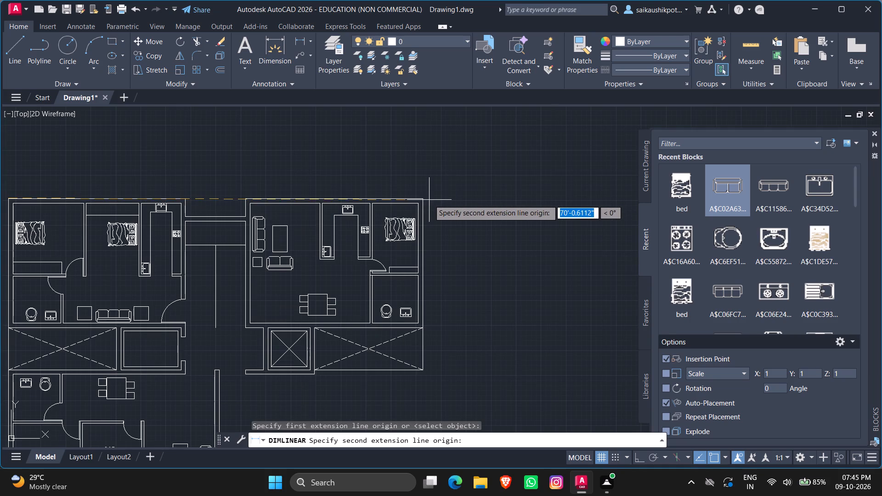
click(418, 198)
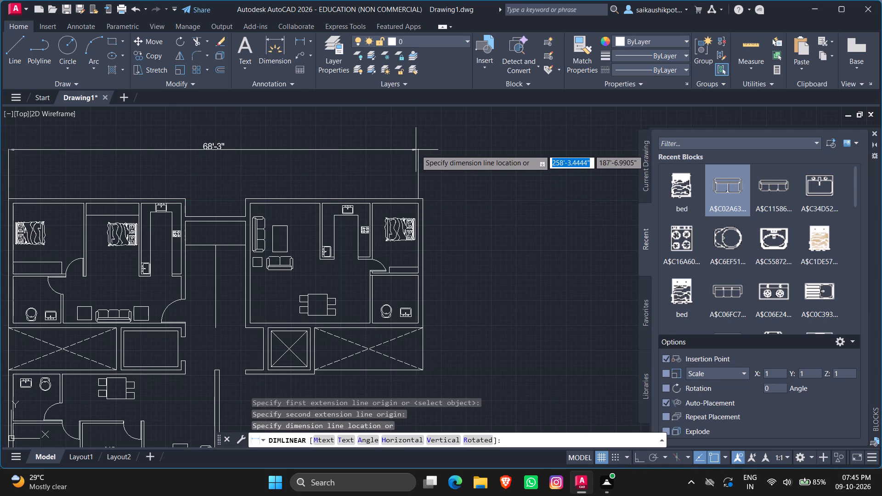
click(415, 149)
Override the overall width dimension's text with 60'-0".
double_click(209, 145)
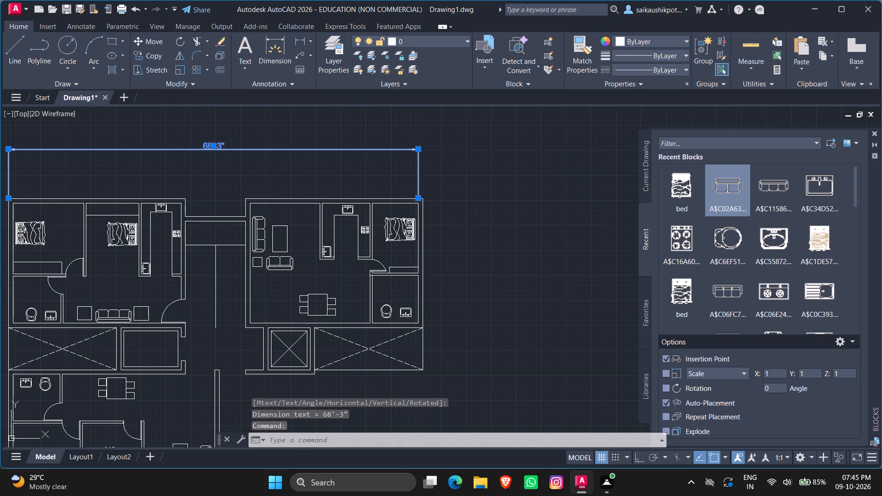
key(End)
key(BackSpace)
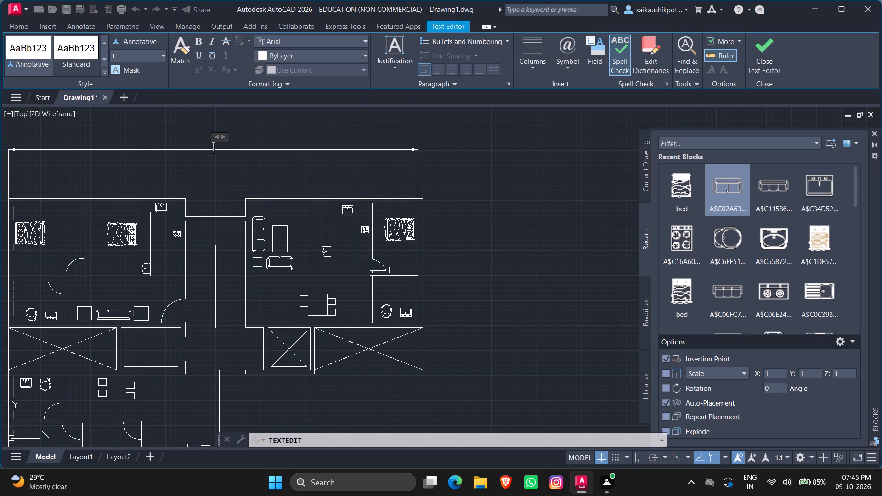
text(60'-0")
key(Escape)
key(Return)
key(Escape)
key(Escape)
Add a two-line multiline text label reading "2BHK A" and "900 Sq.ft" beside the dining table in the lower-left unit.
scroll(320, 218, down, 4)
scroll(299, 254, up, 3)
scroll(317, 288, down, 3)
scroll(313, 292, up, 3)
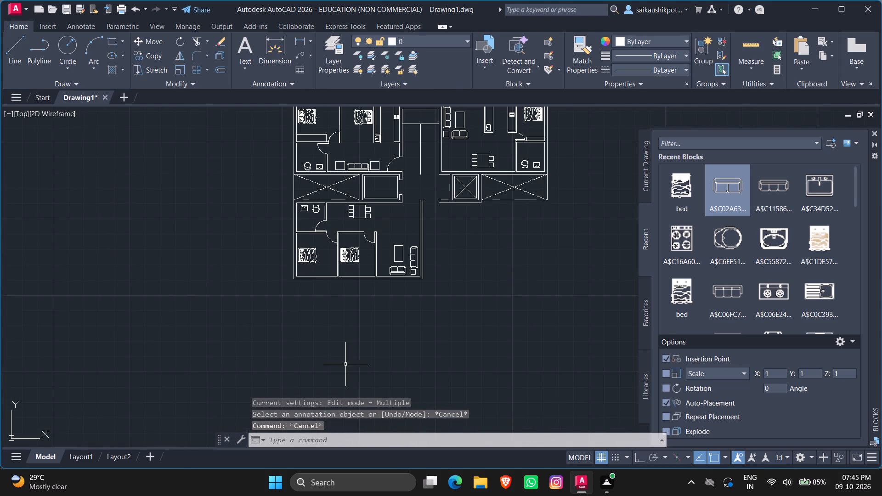
scroll(356, 338, down, 1)
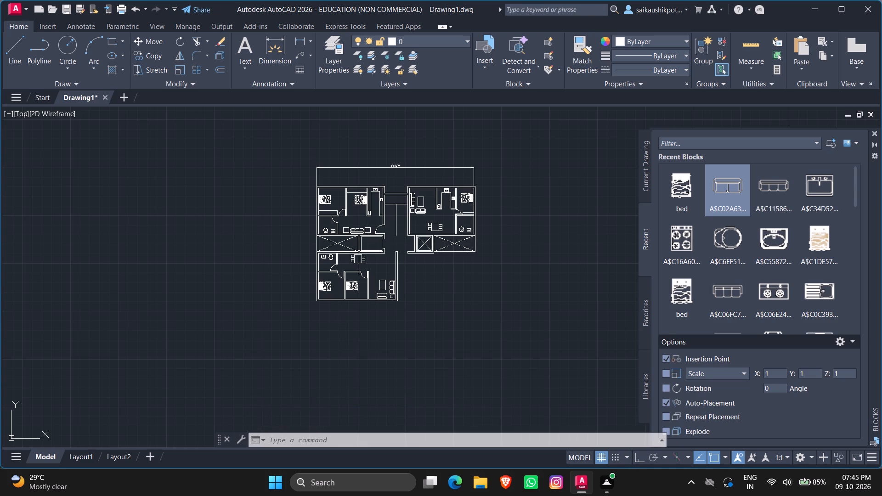
scroll(355, 234, up, 1)
click(246, 43)
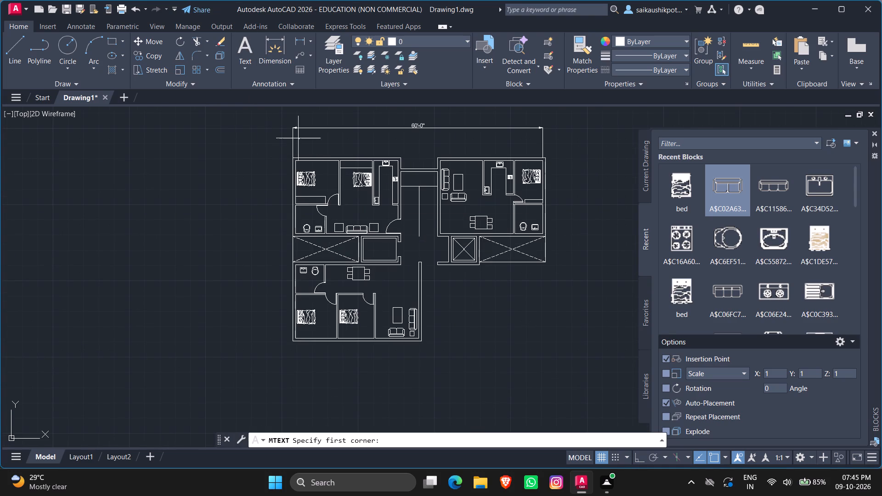
scroll(429, 201, up, 1)
scroll(354, 329, up, 2)
click(350, 315)
click(417, 372)
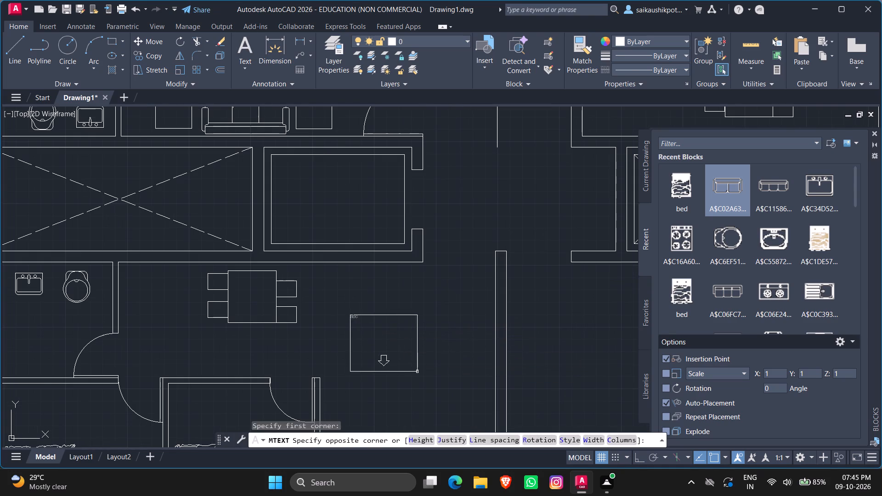
text(2BHK)
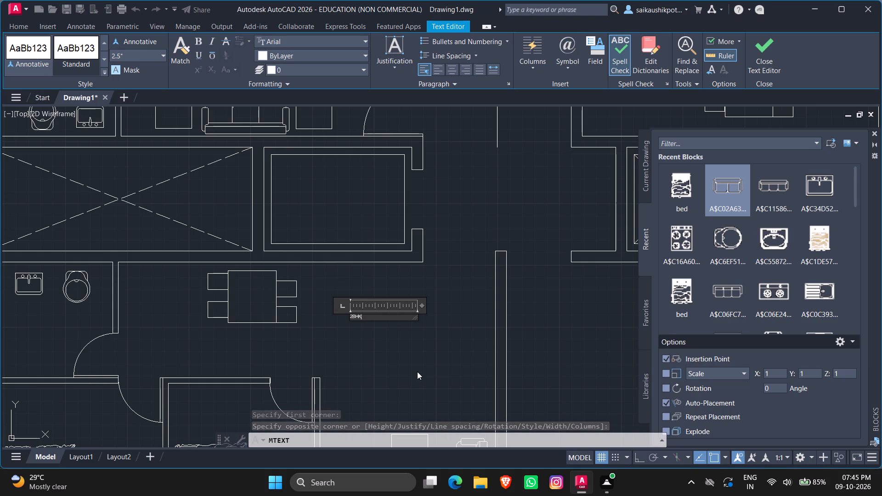
key(space)
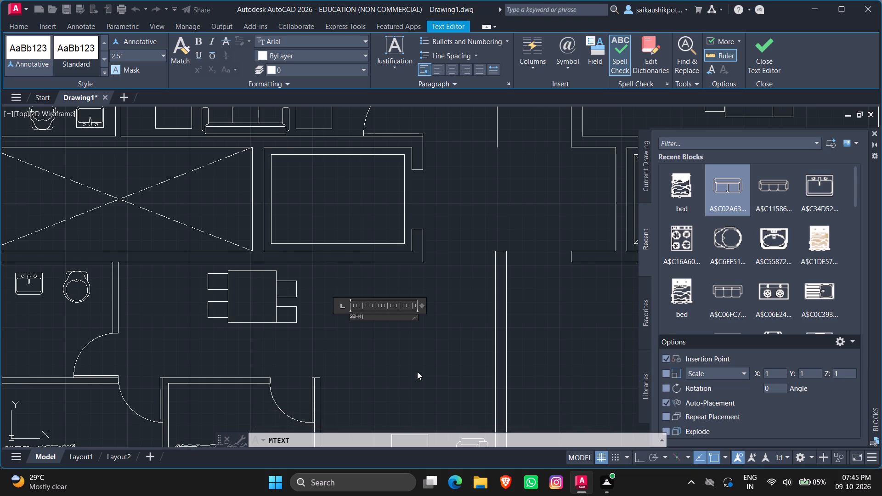
key(a)
key(Return)
text(900 S)
text(FT)
key(BackSpace)
key(BackSpace)
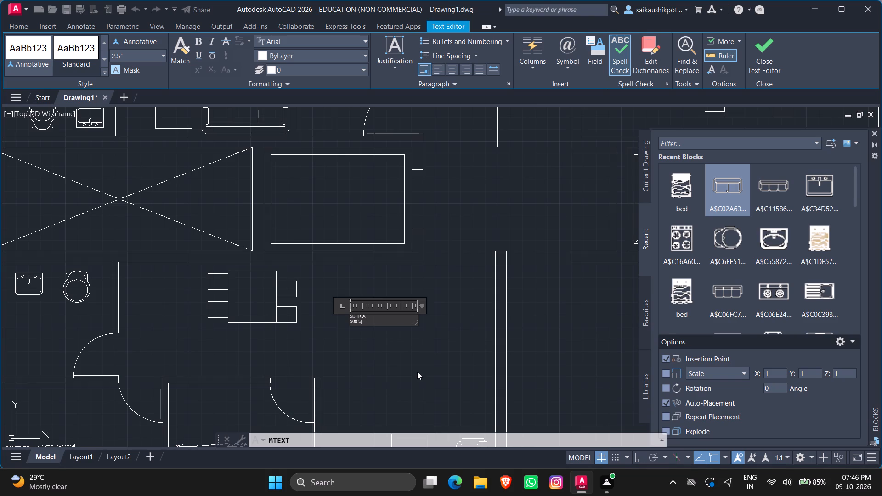
key(q)
text(.ft)
key(Escape)
key(Return)
Scale up the 2BHK A label freehand from a base point within its text so it reads clearly at full-plan view.
scroll(361, 340, up, 2)
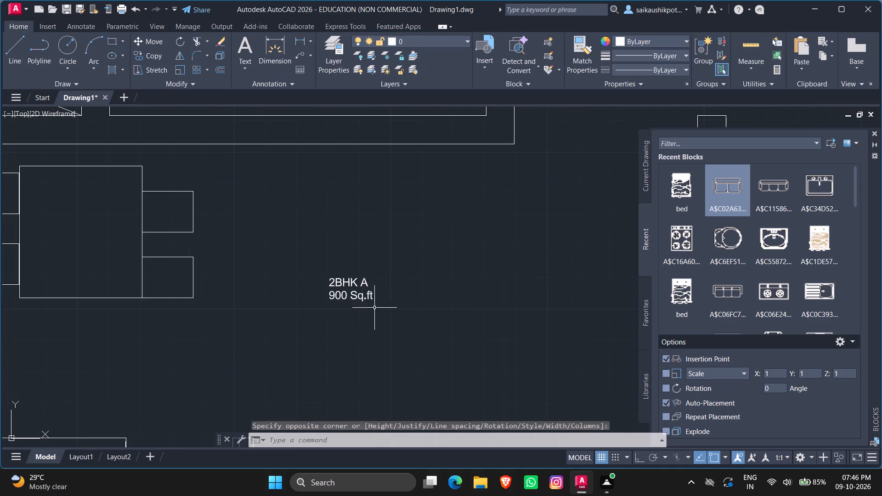
click(368, 293)
text(sc)
key(Return)
click(352, 287)
scroll(428, 296, up, 1)
scroll(428, 296, down, 6)
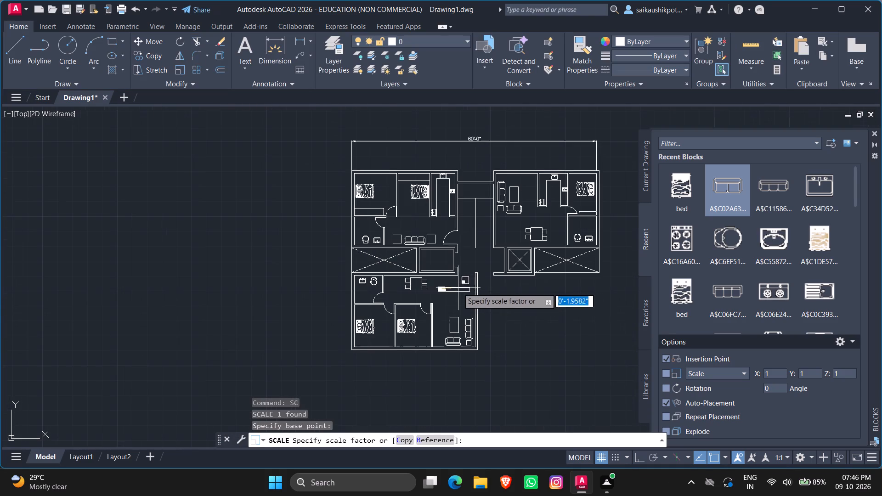
click(495, 309)
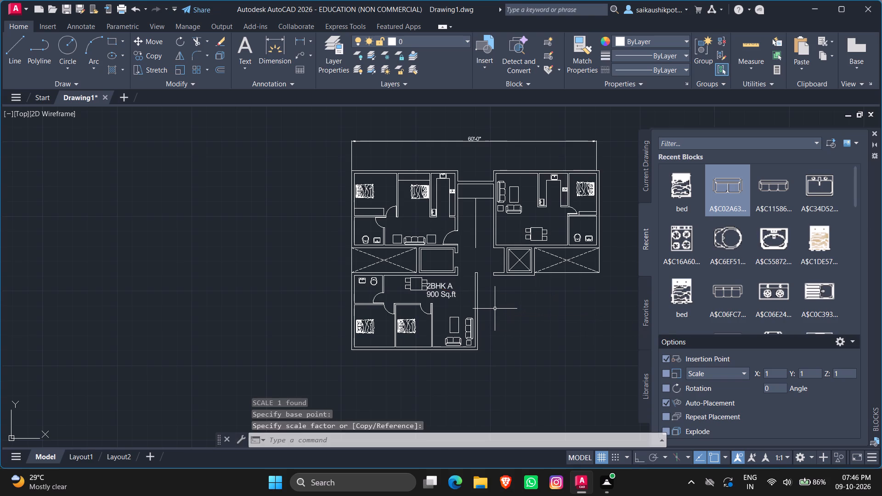
Move the enlarged 2BHK A label away from the dining chairs into the open space near the unit's right wall.
click(448, 299)
scroll(448, 299, up, 4)
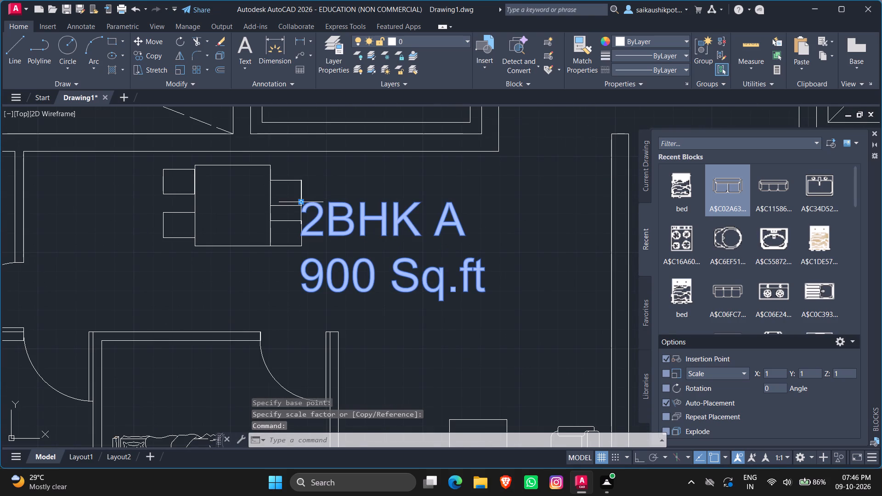
click(299, 202)
click(395, 215)
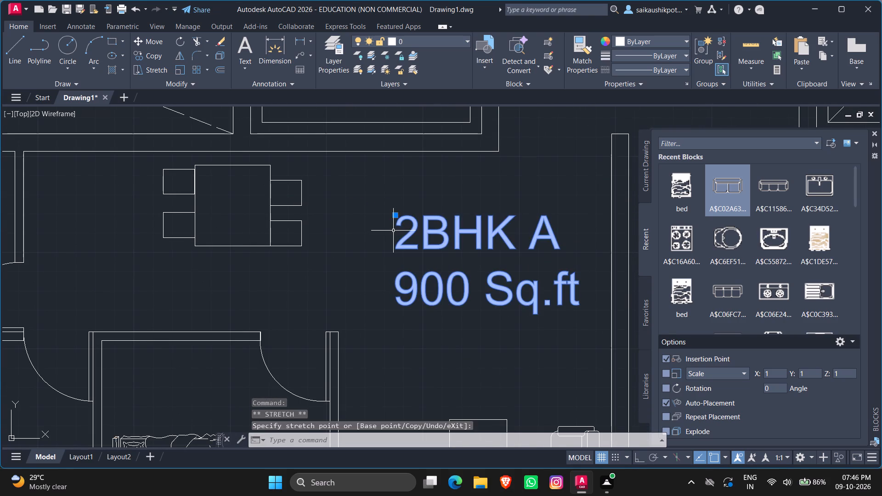
Copy the 2BHK A label and paste it above the sofa in the upper-left unit.
scroll(392, 244, up, 1)
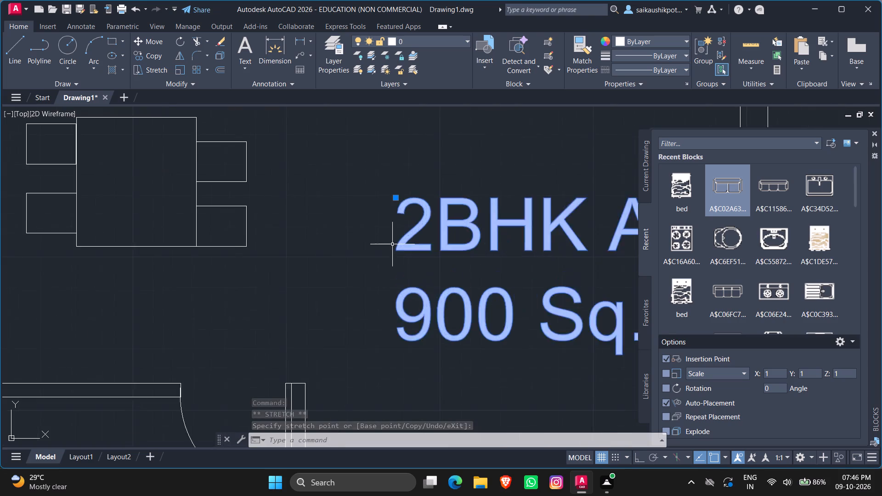
scroll(392, 244, down, 4)
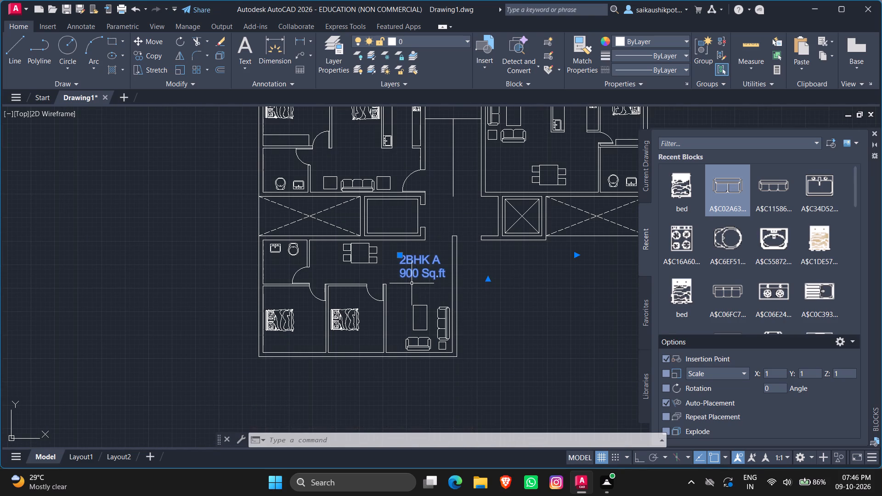
key(ctrl+c)
key(ctrl+v)
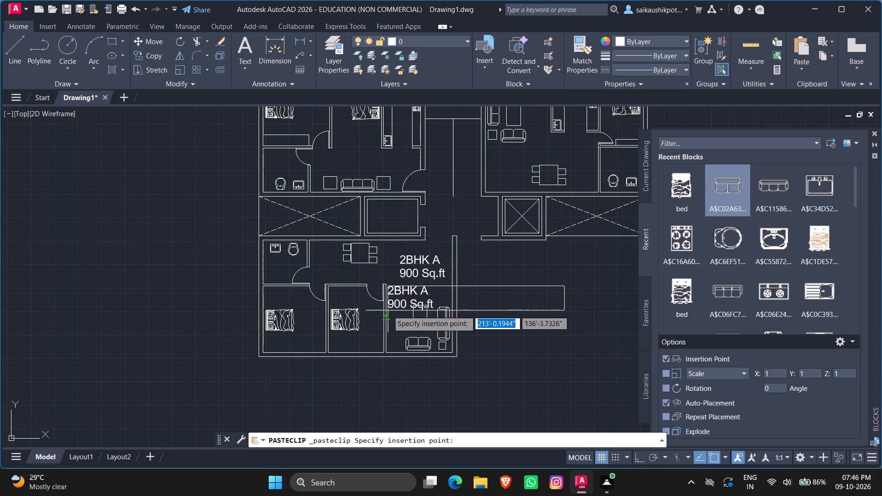
scroll(333, 169, up, 1)
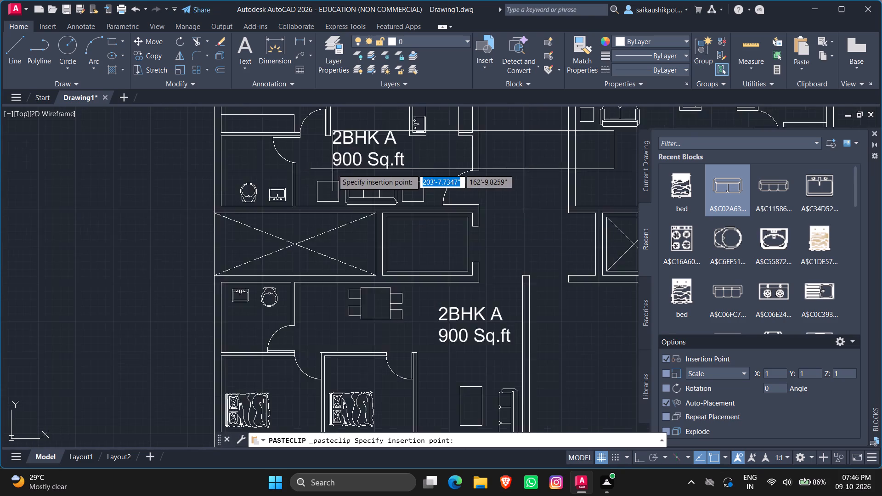
scroll(333, 169, up, 1)
click(345, 177)
Replace the first line of the upper-left unit's copied label with UNIT, saving the text changes.
double_click(358, 131)
double_click(351, 130)
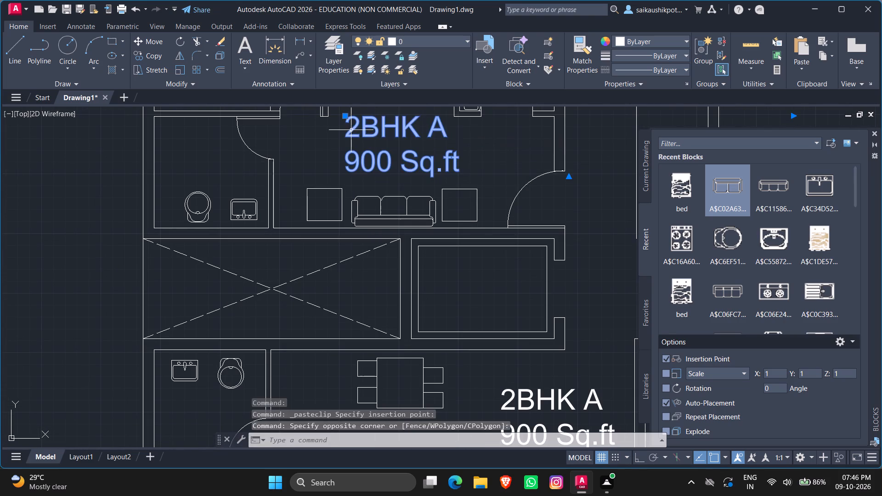
drag(448, 130, 360, 138)
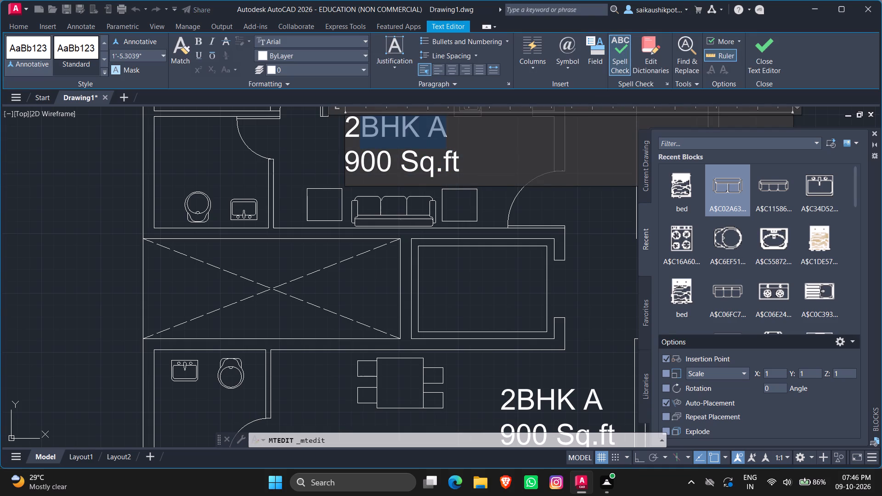
drag(360, 138, 341, 138)
text(unit)
key(space)
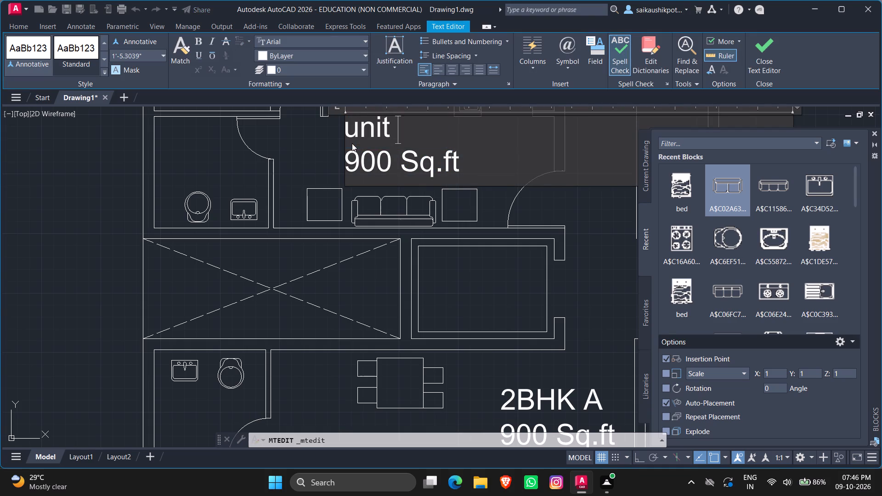
key(c)
key(BackSpace)
key(BackSpace)
key(BackSpace)
key(BackSpace)
key(BackSpace)
key(BackSpace)
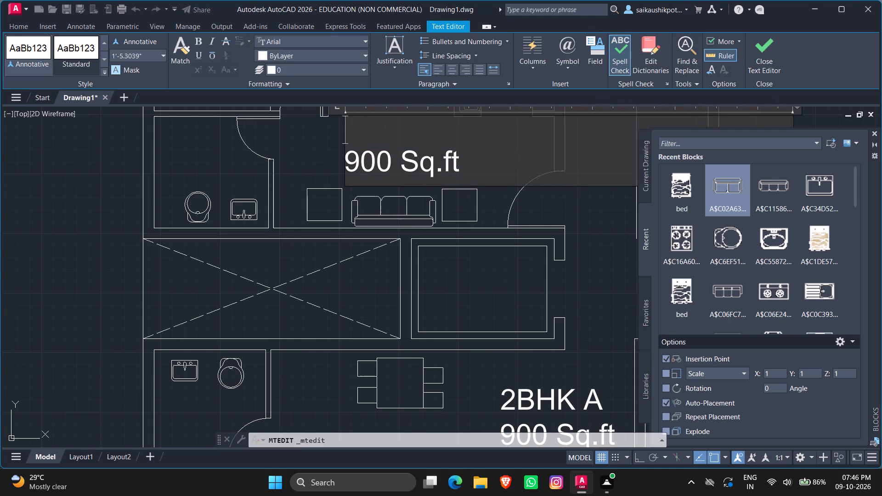
text(UNIT)
key(space)
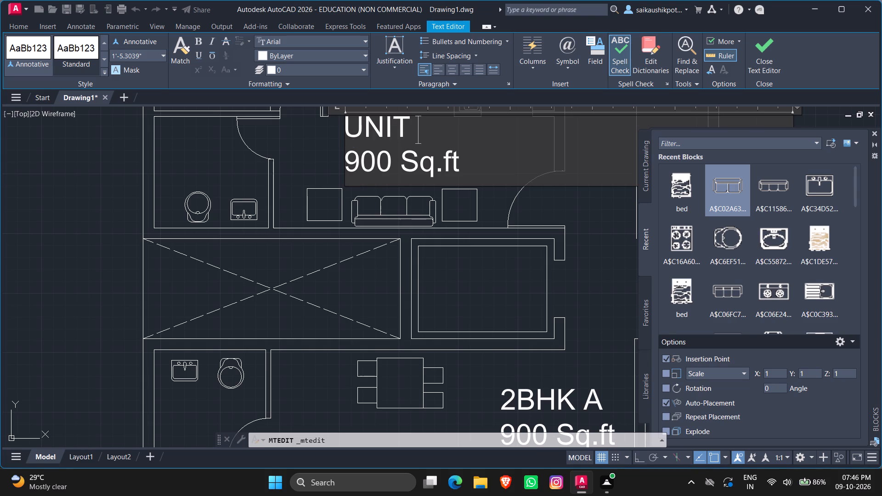
key(Escape)
key(c)
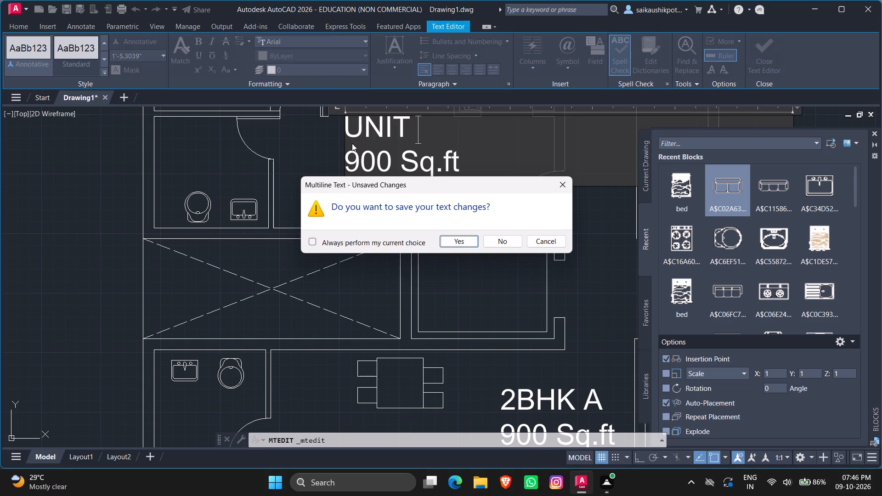
key(Return)
Add the letter C to the upper-left unit's label so its first line reads UNIT C.
double_click(362, 136)
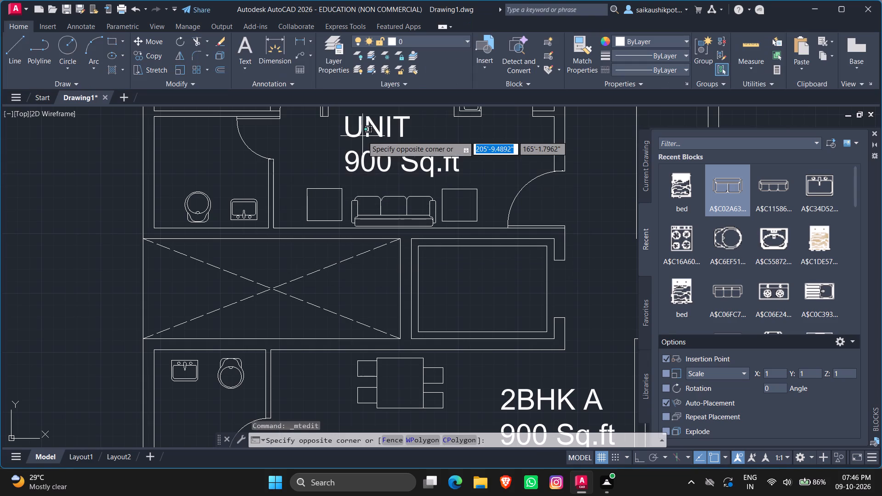
double_click(356, 133)
click(424, 120)
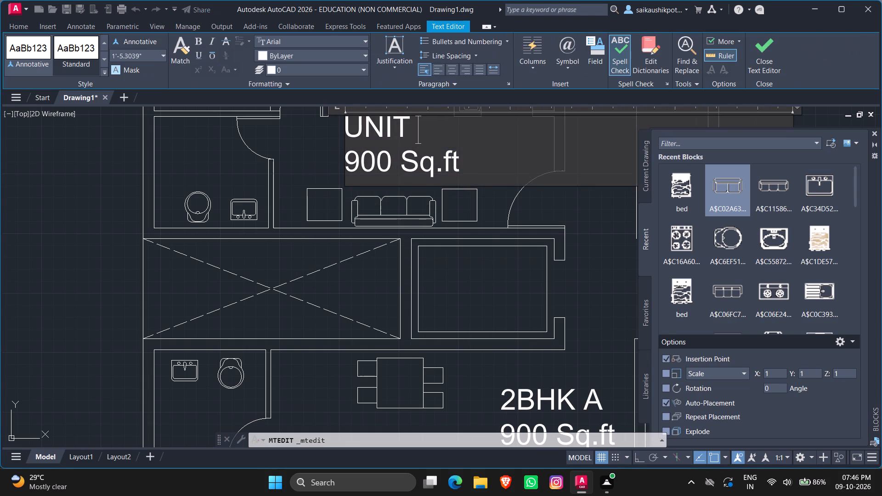
key(c)
key(Escape)
key(Return)
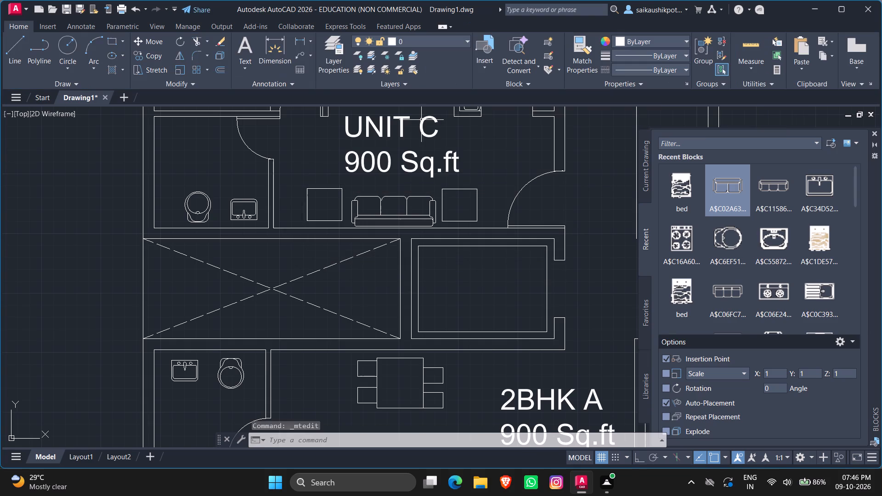
Paste another copy of the 2BHK A label above the dining table in the upper-right unit.
scroll(377, 241, down, 4)
scroll(434, 239, up, 2)
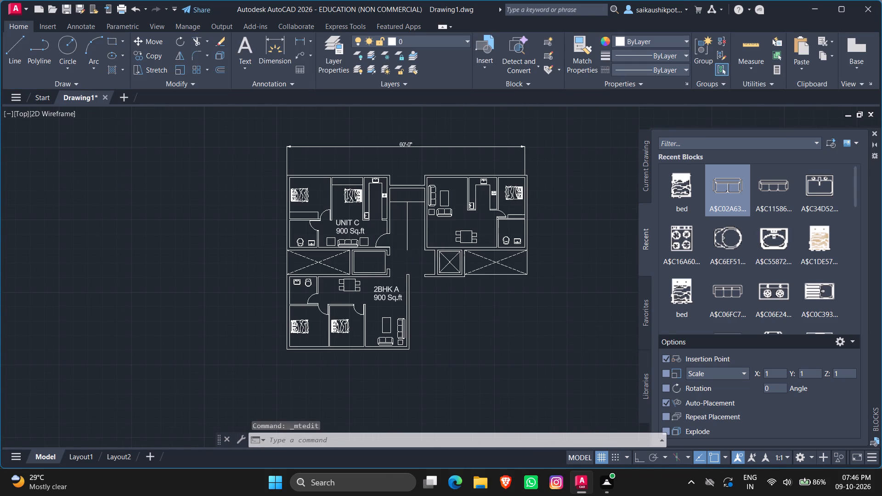
key(ctrl+v)
scroll(430, 240, up, 2)
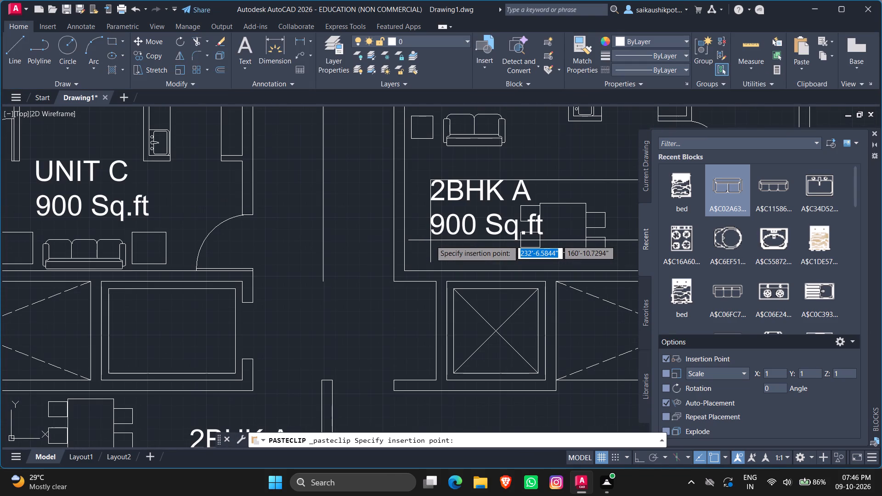
scroll(430, 240, up, 1)
scroll(398, 255, down, 1)
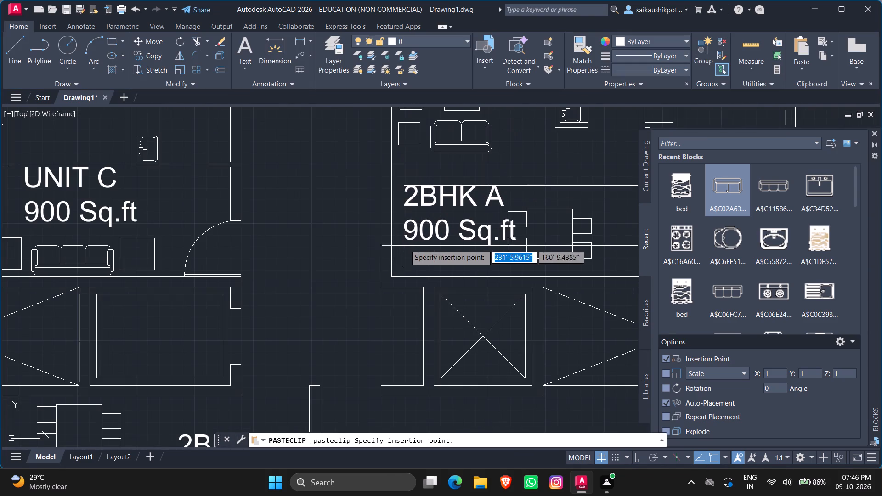
click(492, 180)
Move the upper-right unit's dining table and chairs about 4' horizontally to the right.
scroll(505, 211, up, 2)
scroll(494, 203, down, 4)
scroll(541, 223, up, 3)
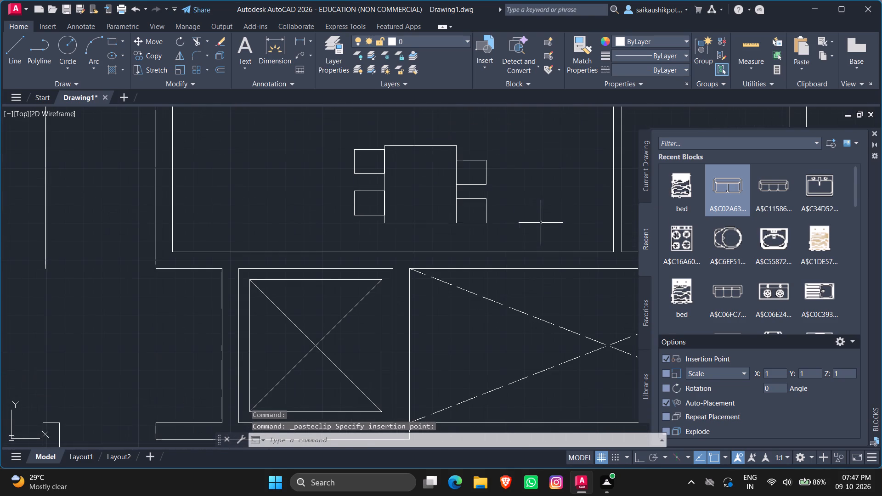
click(526, 230)
click(328, 139)
key(m)
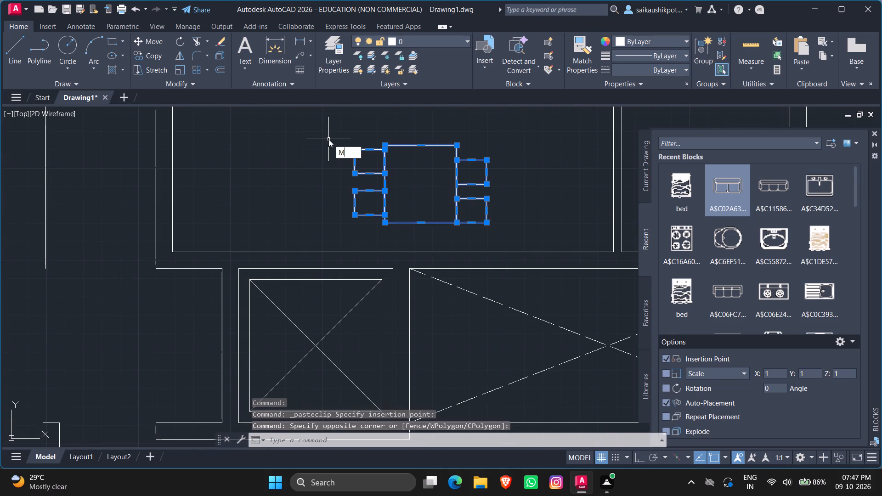
key(Return)
click(386, 146)
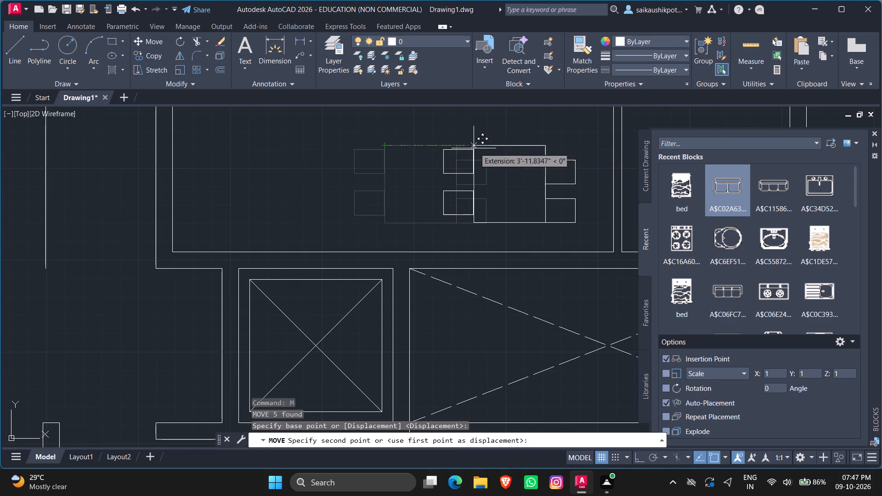
click(475, 148)
key(Escape)
Move the upper-right unit's pasted label into the open space below the two-seat sofa, left of the dining table.
scroll(469, 155, down, 4)
scroll(451, 152, up, 1)
click(455, 164)
click(446, 179)
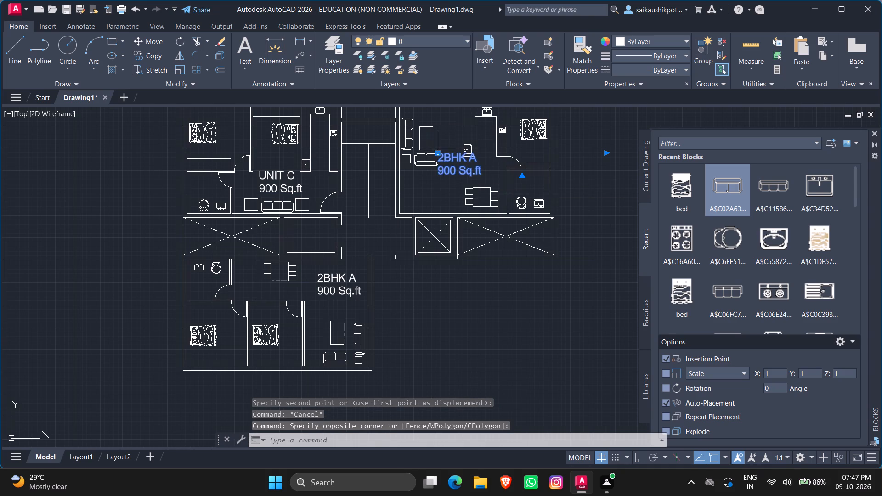
click(439, 152)
scroll(413, 183, up, 2)
click(405, 170)
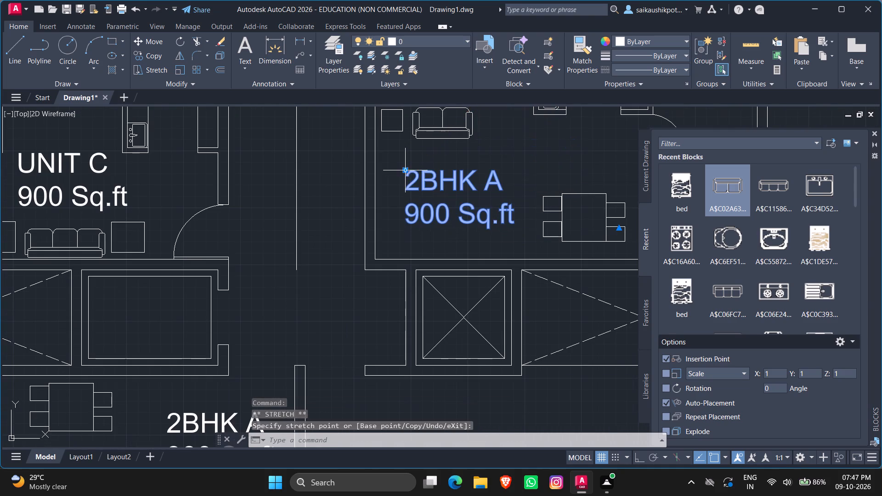
Change the first line of the upper-right unit's label to UNIT B, saving the text changes.
double_click(412, 182)
drag(504, 183, 411, 184)
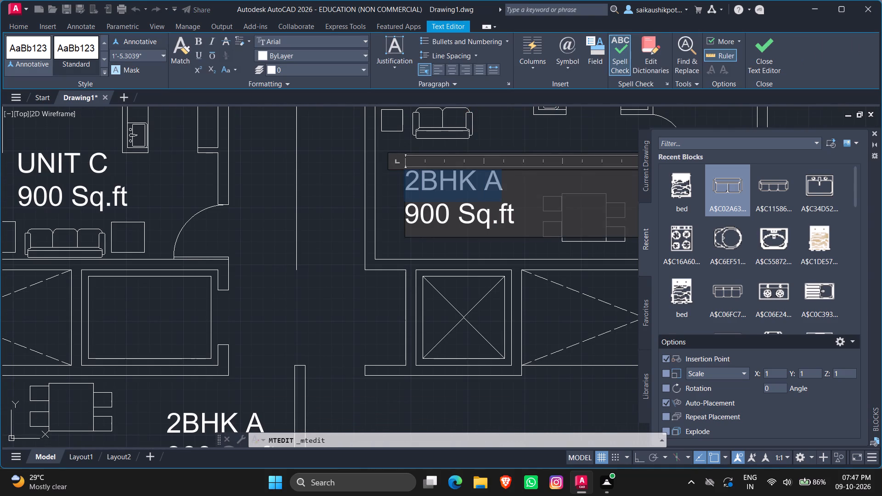
drag(411, 184, 401, 183)
text(UNIT)
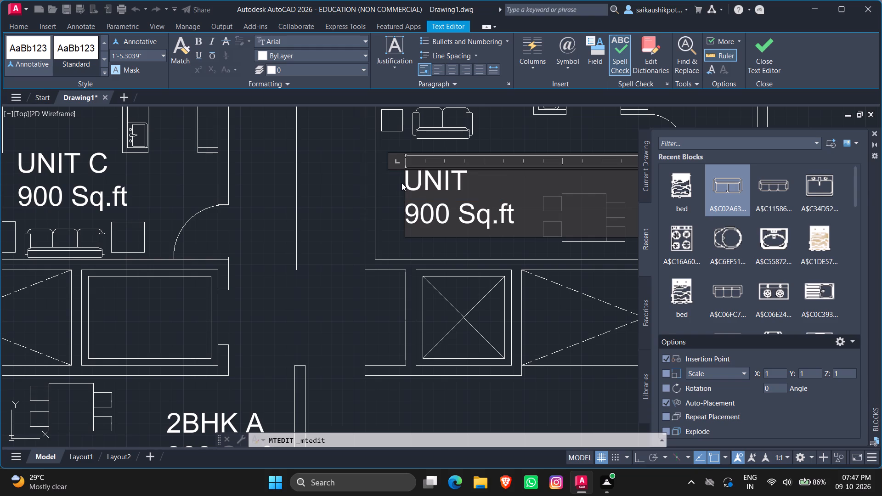
key(space)
text(B)
key(space)
key(Escape)
key(Return)
Offset the stair landing's lower edge line downward at 1' spacing to create the first three treads between Units C and B.
scroll(486, 232, down, 2)
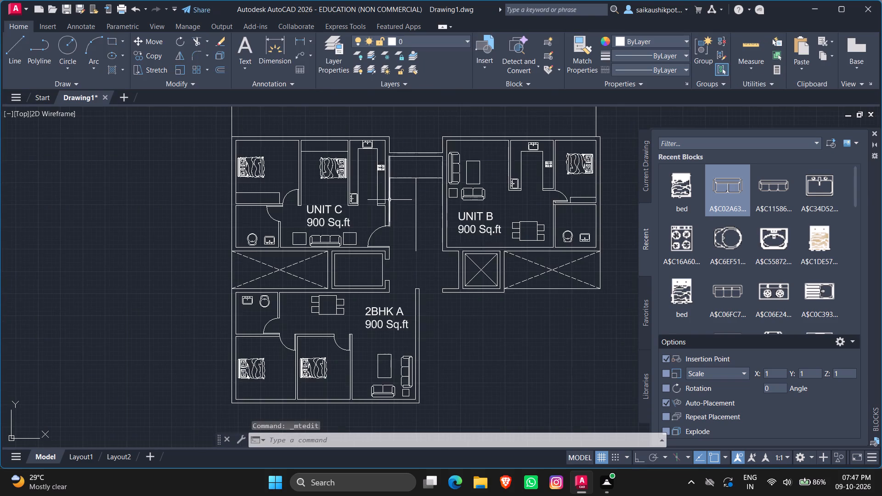
scroll(390, 197, up, 2)
key(Escape)
key(Escape)
key(Escape)
key(o)
key(Return)
text(1')
key(Return)
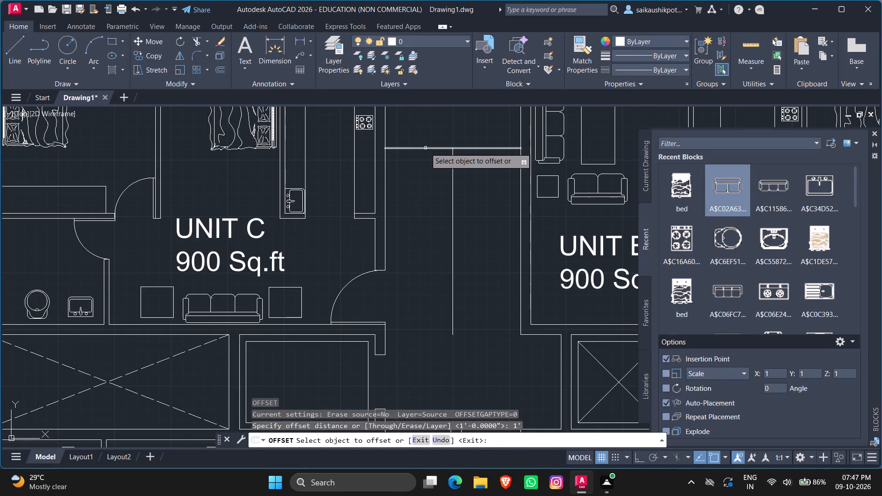
click(425, 148)
click(430, 174)
click(430, 164)
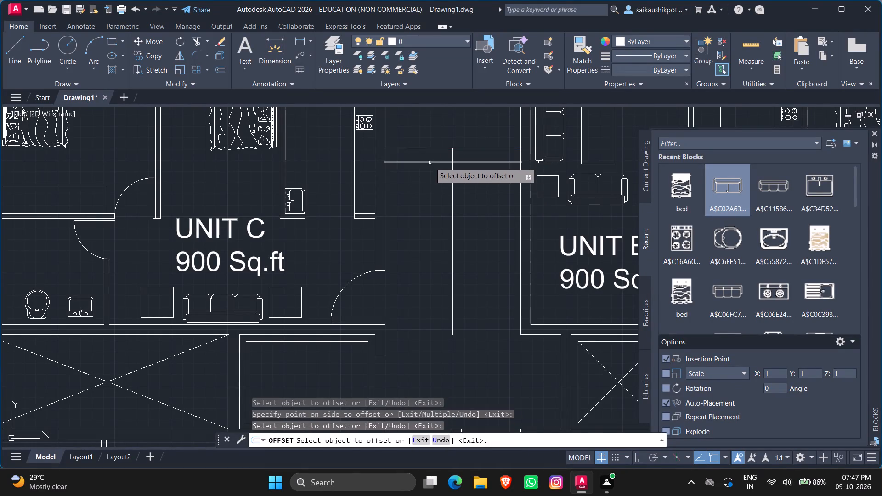
click(430, 163)
click(430, 188)
click(423, 176)
click(427, 193)
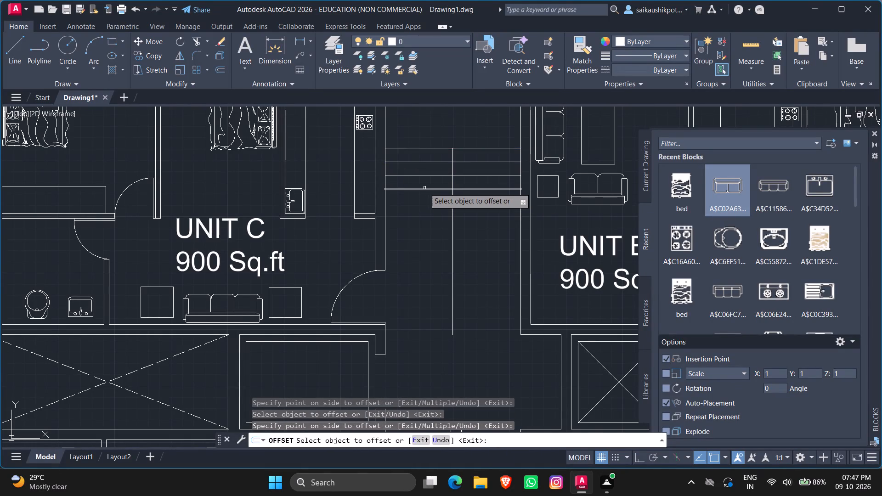
Add five more stair tread lines below the last one, continuing the successive 1' offsets downward.
click(425, 188)
click(425, 208)
click(420, 203)
click(420, 220)
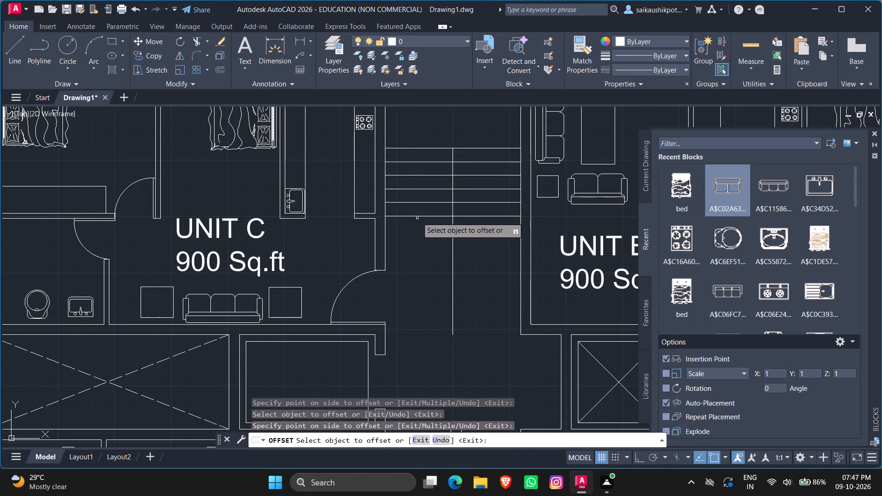
click(417, 216)
click(419, 229)
click(418, 229)
click(417, 244)
click(415, 241)
drag(415, 245, 416, 254)
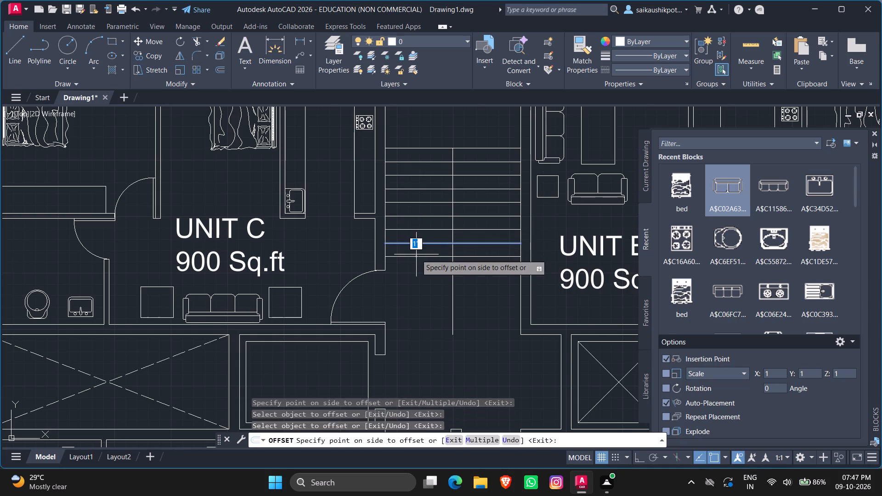
click(416, 254)
scroll(418, 271, down, 4)
key(Escape)
key(Escape)
Paste a copy of the 2BHK A label inside the double-outlined rectangular shaft below Unit C's entrance.
scroll(470, 271, up, 2)
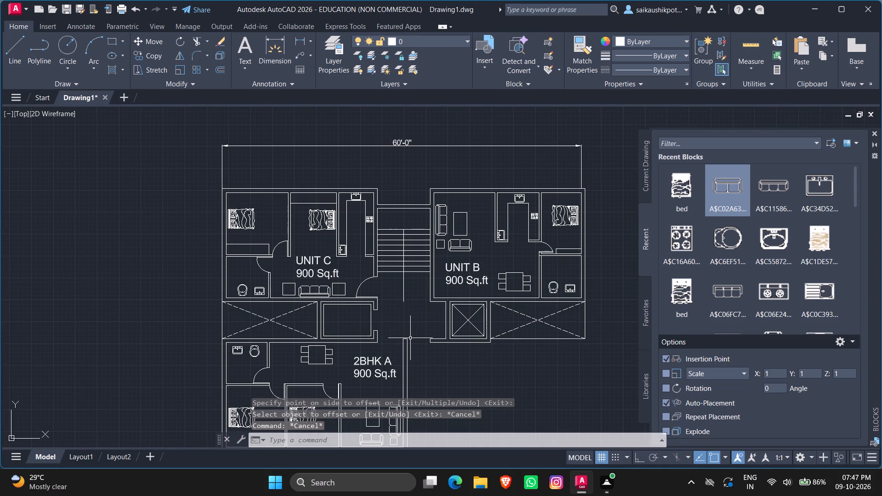
key(ctrl+v)
scroll(366, 367, up, 2)
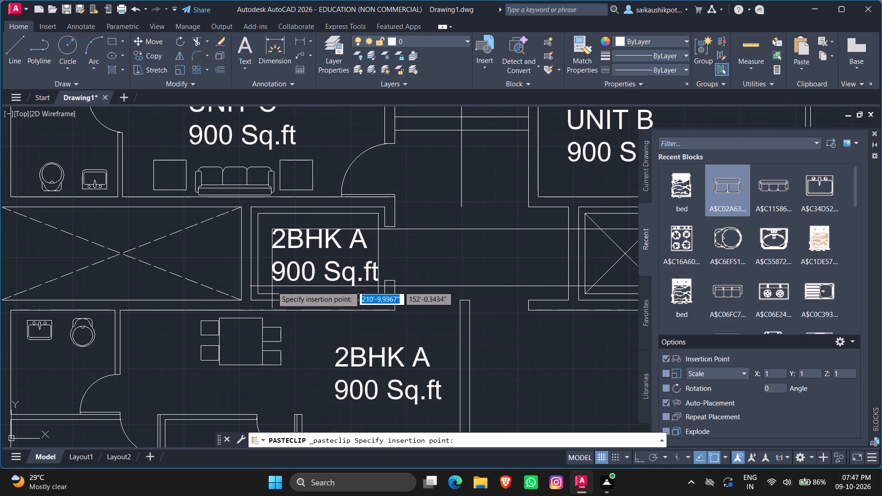
click(271, 286)
Replace the text of the copied label inside the double-outlined shaft with ELV.
double_click(277, 246)
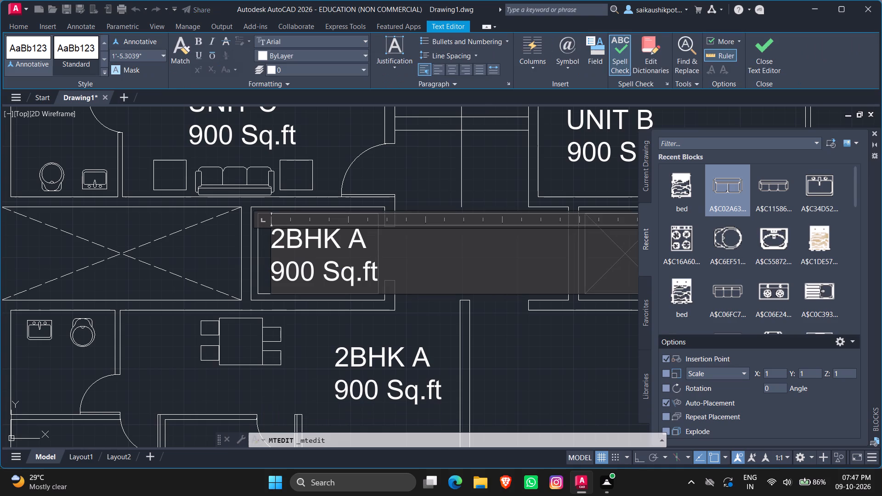
key(ctrl+a)
key(BackSpace)
text(ELV)
key(Escape)
key(Return)
Move the ELV label to the middle of the elevator shaft.
click(277, 246)
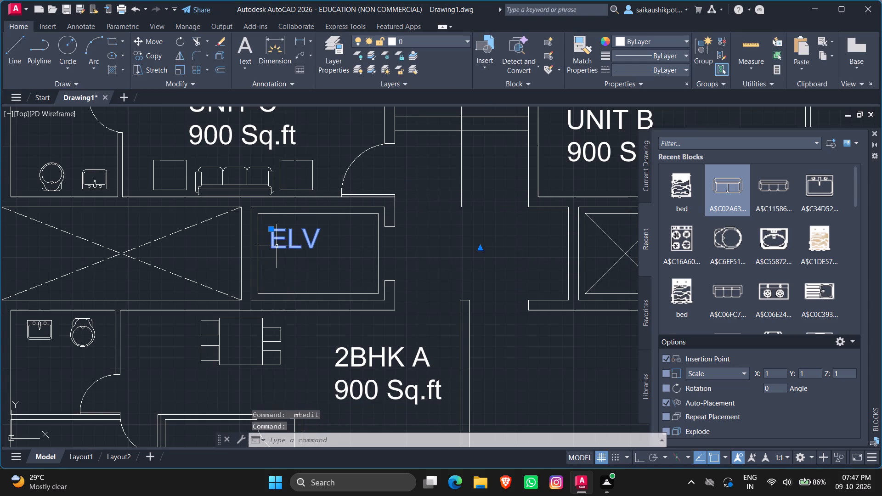
click(271, 229)
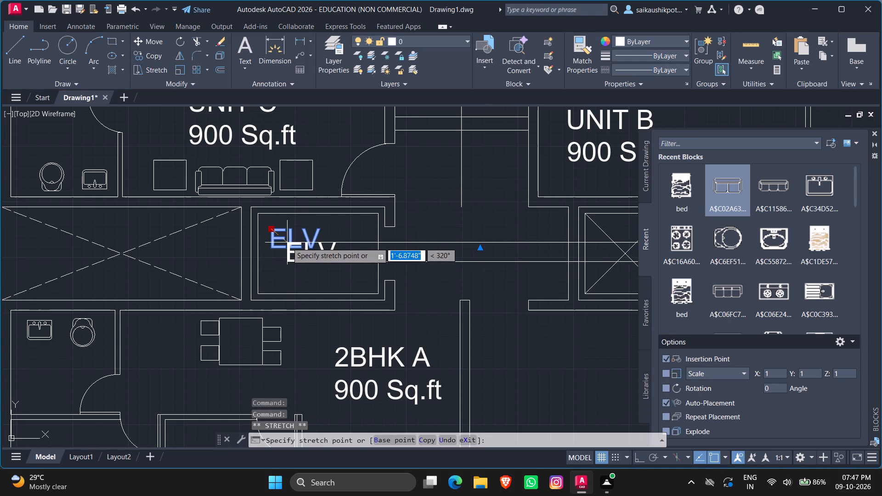
click(287, 245)
key(Escape)
key(Escape)
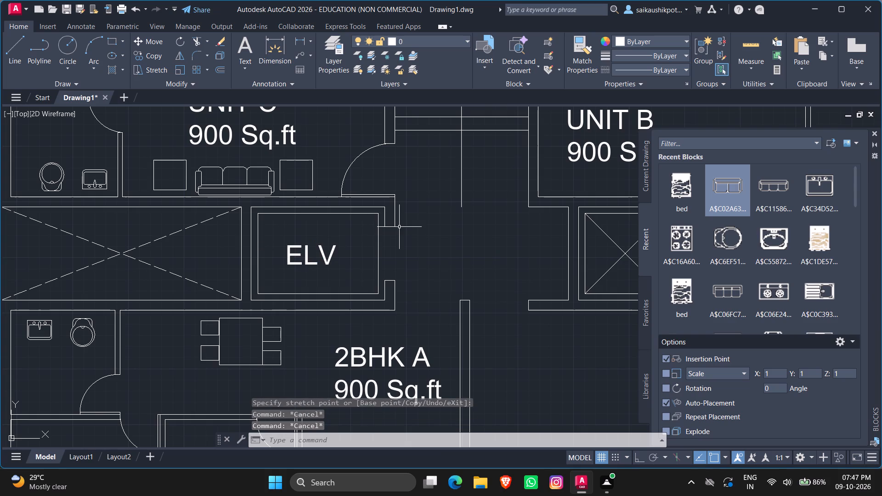
Paste another 2BHK A label in the lobby beside the elevator and change its text to STAIR CASE.
key(ctrl+v)
click(417, 274)
double_click(430, 225)
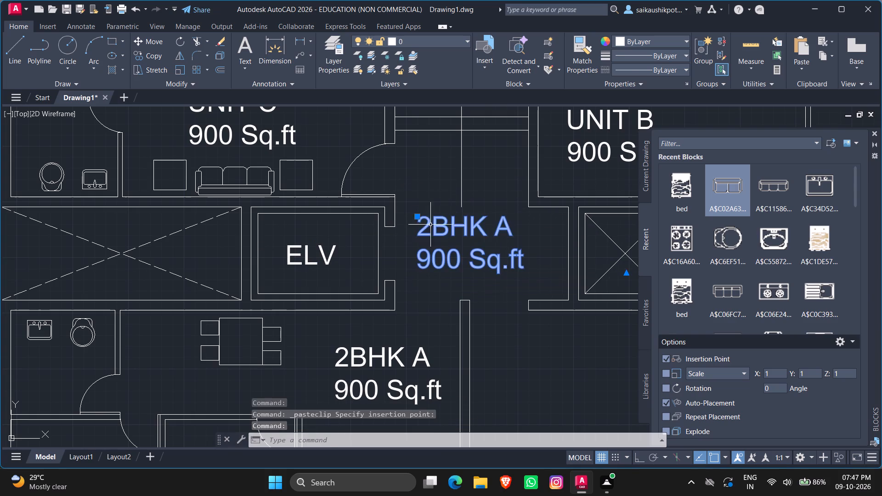
key(ctrl+a)
key(BackSpace)
text(STAIR CASE)
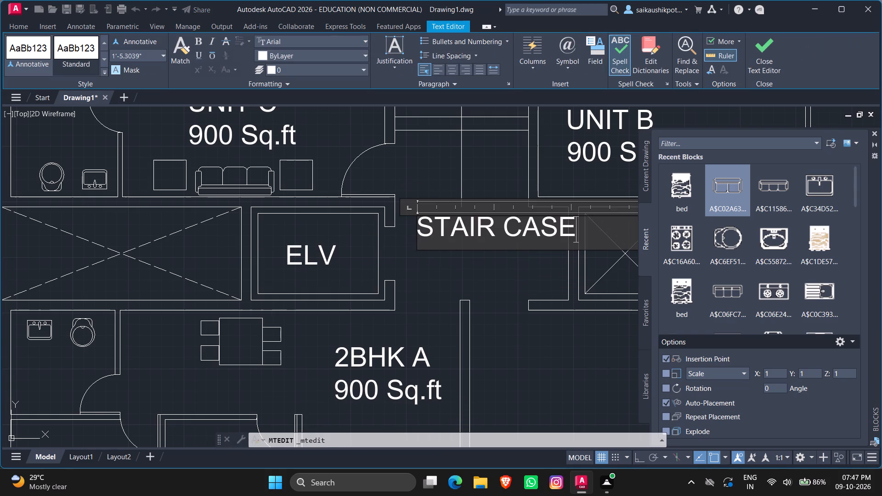
key(Escape)
key(Return)
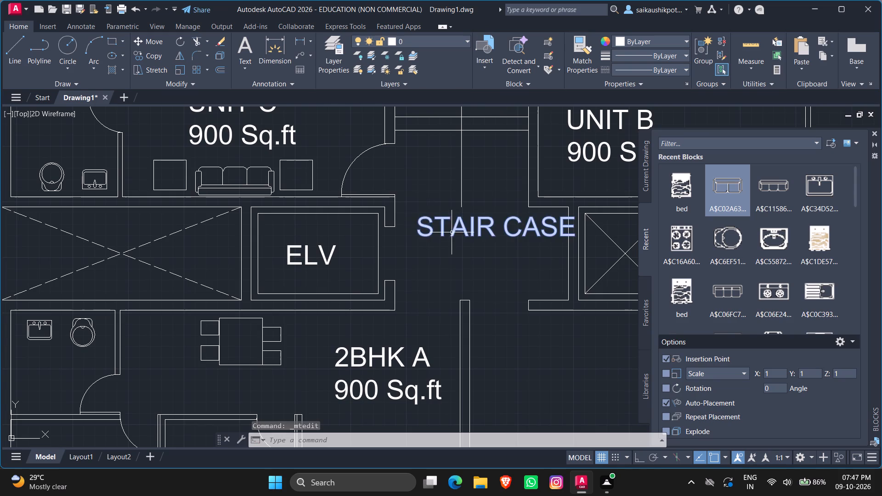
Shift the STAIR CASE label slightly toward the elevator so it fits within the lobby.
click(431, 225)
click(417, 218)
click(402, 217)
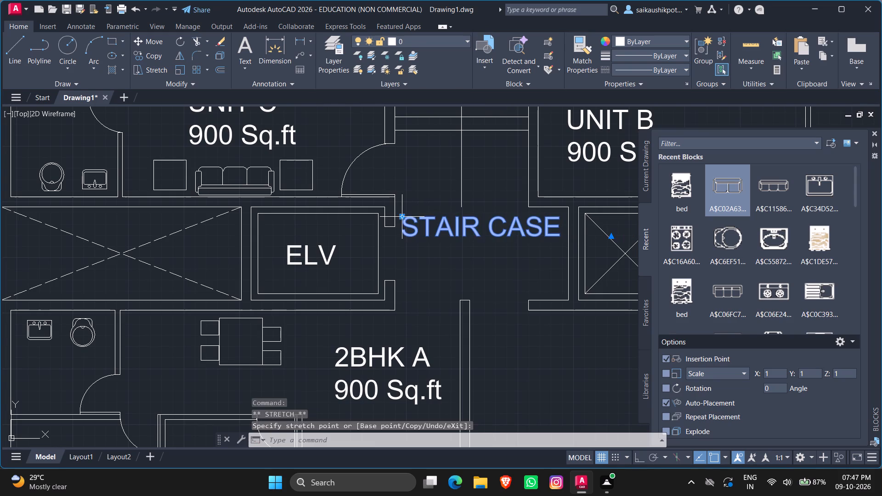
key(Escape)
key(Escape)
Trim off the stair's centre line where it extends below the last tread.
text(TR)
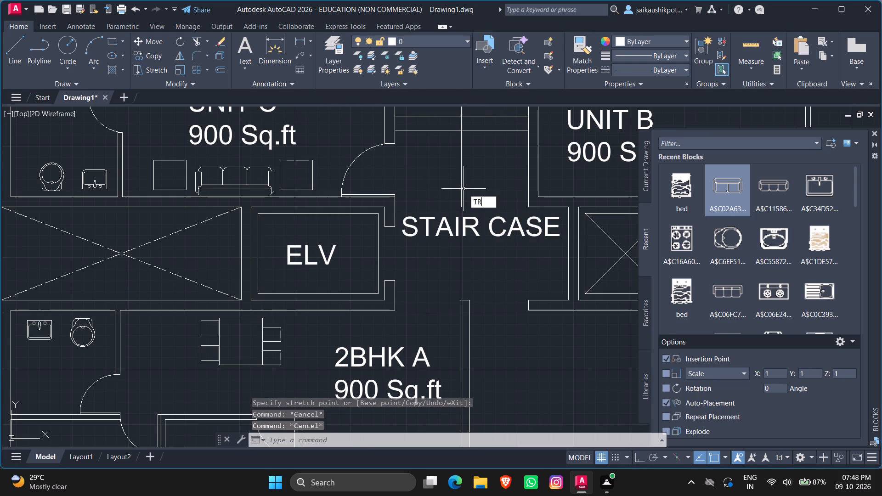
key(Return)
key(Return)
drag(473, 175, 464, 175)
click(425, 183)
scroll(435, 183, down, 1)
key(Escape)
scroll(449, 205, down, 1)
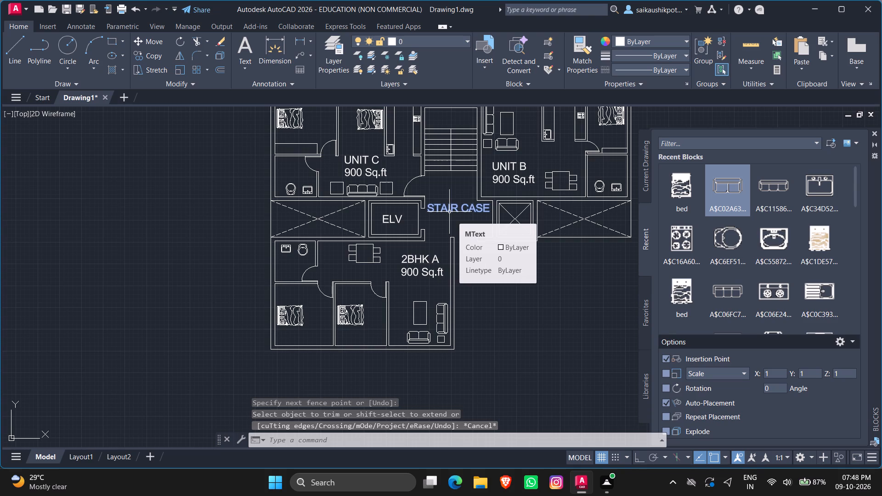
Draw a 4' by 2" door leaf at the upper end of the 2BHK A unit's end wall, on the unit's side.
scroll(468, 254, up, 2)
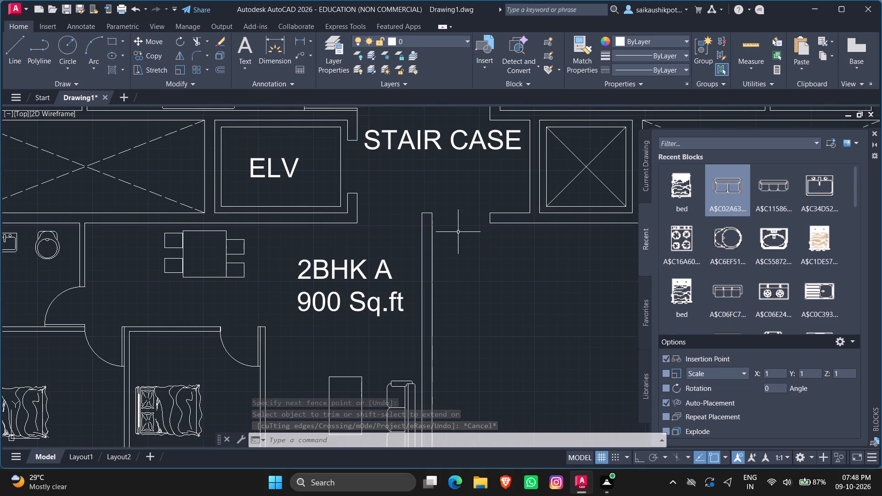
key(l)
key(Return)
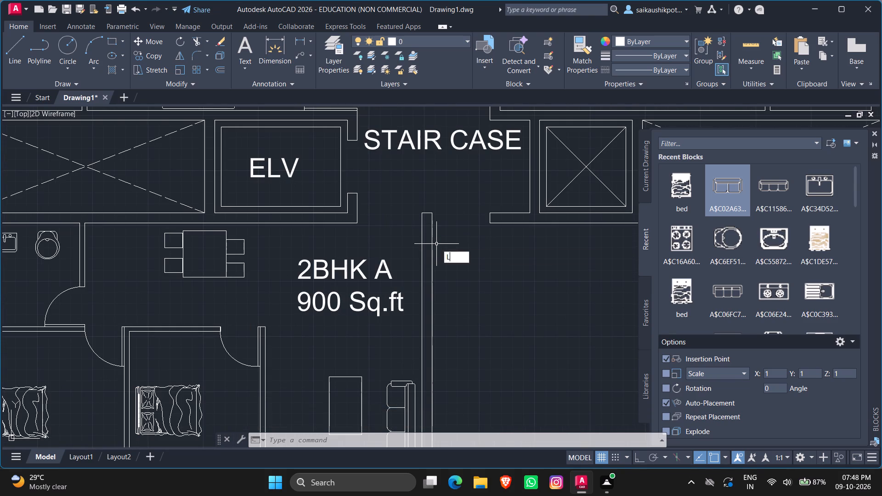
click(424, 213)
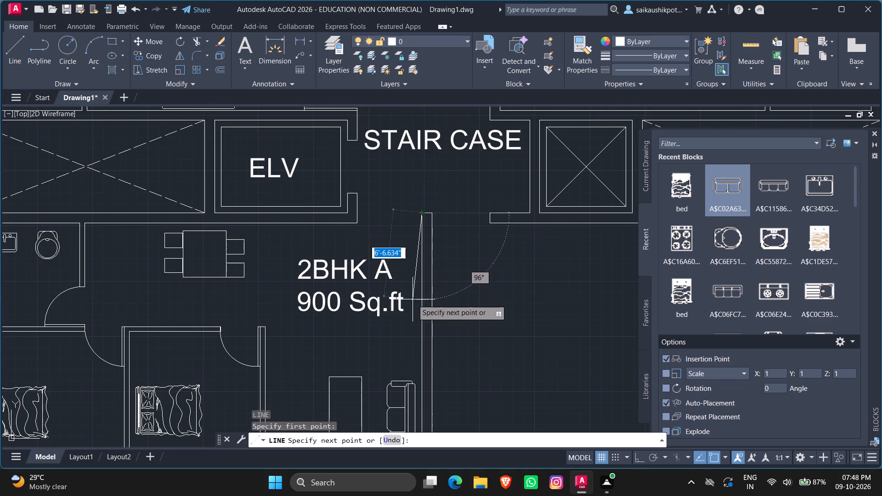
key(F8)
text(4')
key(Return)
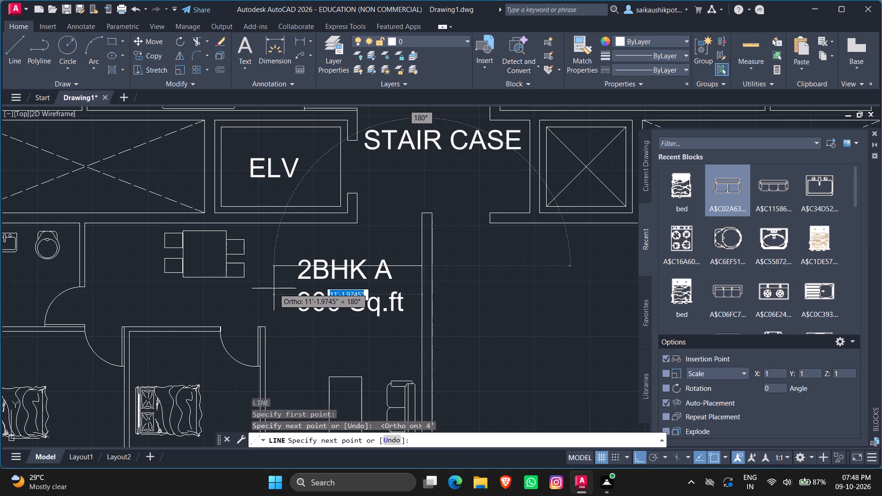
key(2)
key(shift+quotedbl)
key(Return)
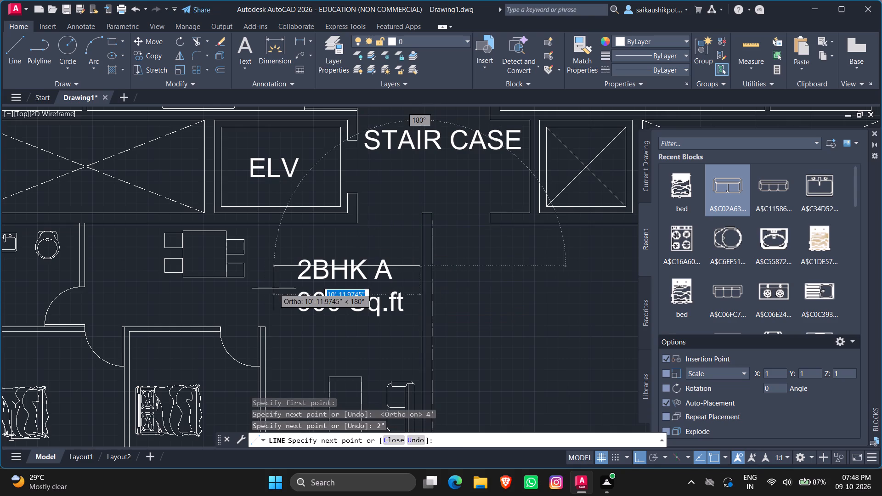
text(4')
key(Return)
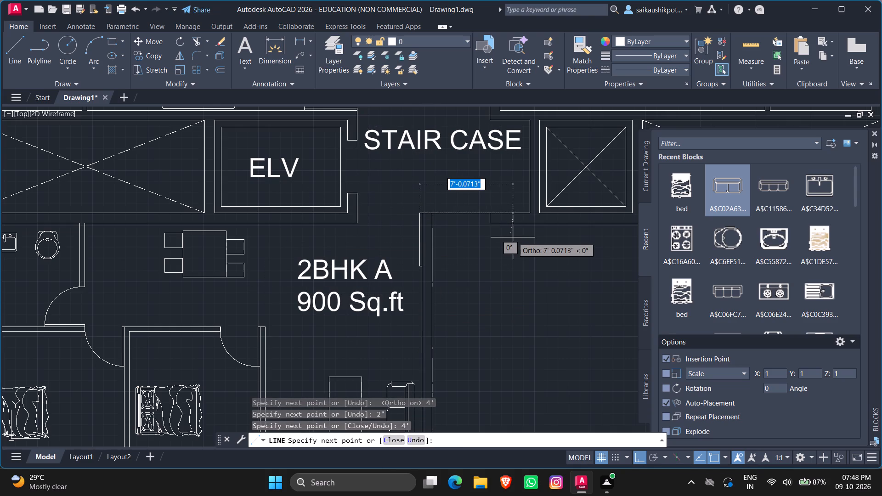
text(2")
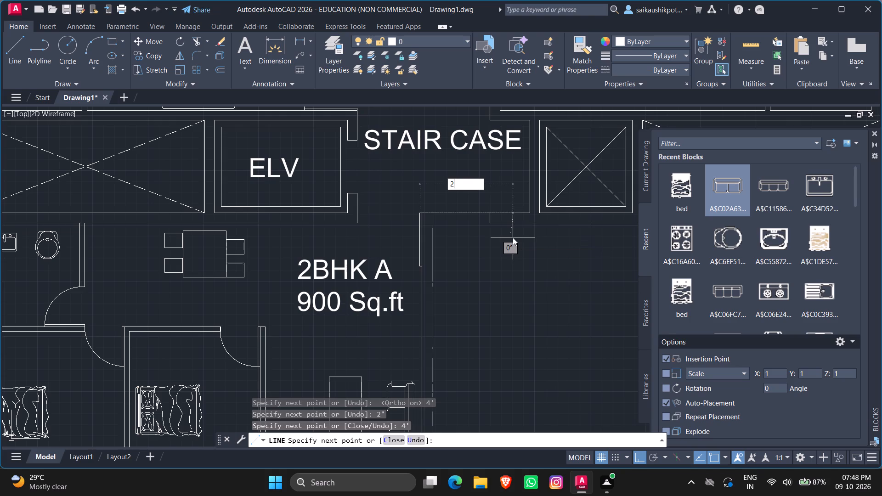
key(Return)
key(Escape)
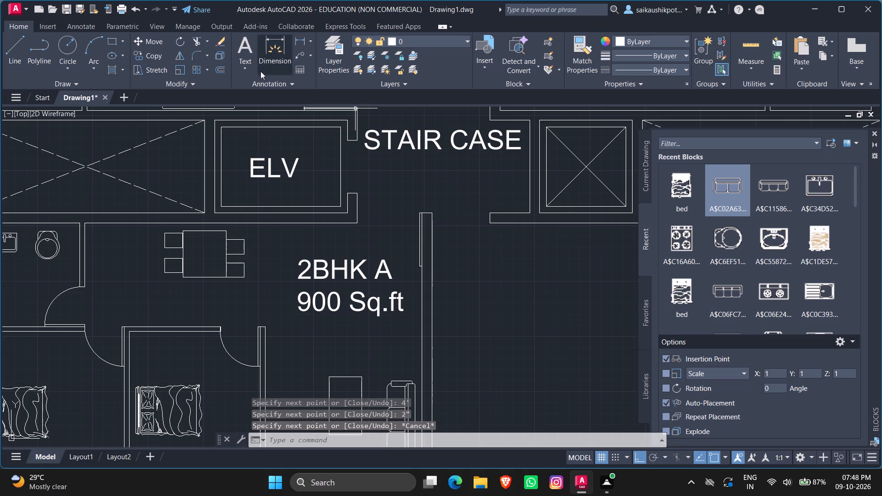
Draw a three-point door swing arc from the leaf's lower end to the corner of the elevator wall stub.
click(90, 44)
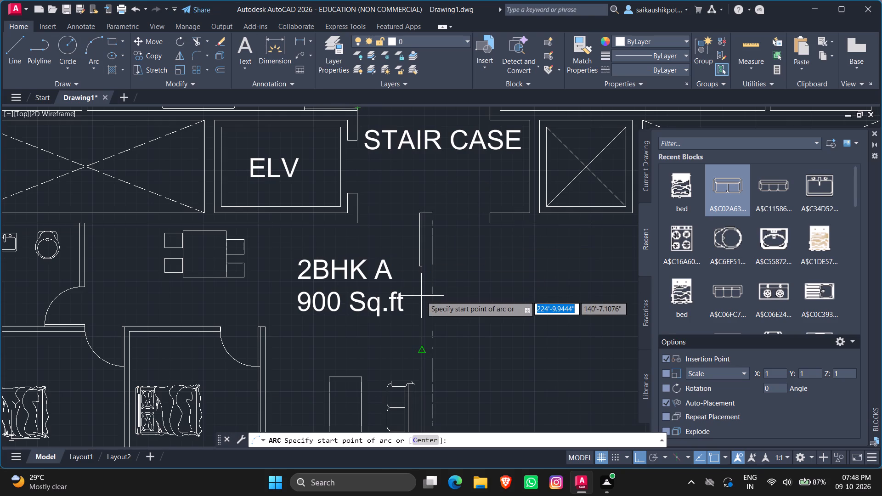
click(417, 269)
key(F8)
scroll(386, 246, up, 1)
click(367, 245)
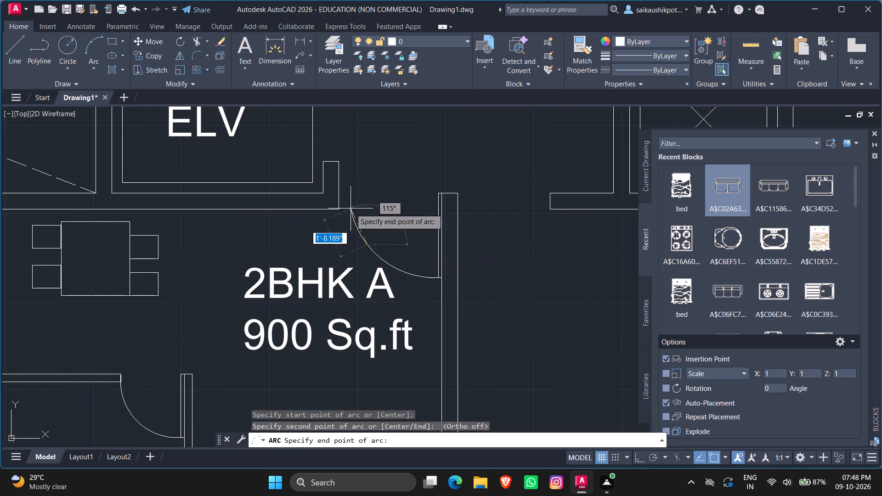
click(340, 164)
scroll(363, 234, down, 1)
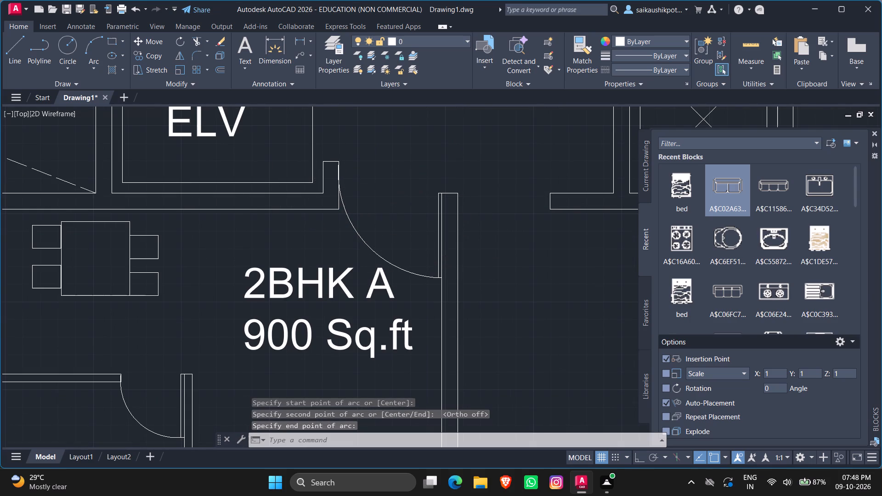
scroll(406, 240, down, 3)
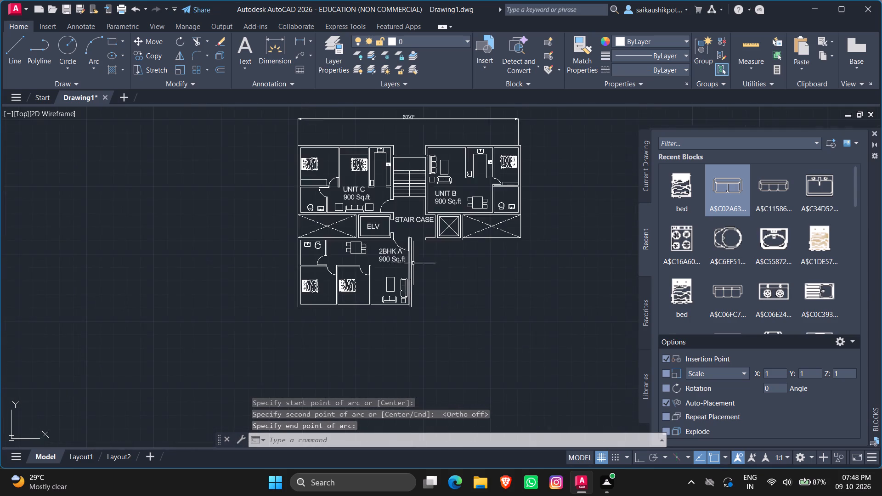
Draw a matching 4' by 2" door leaf on the opposite face of the same wall, below the STAIR CASE label.
scroll(420, 260, up, 4)
key(l)
key(Return)
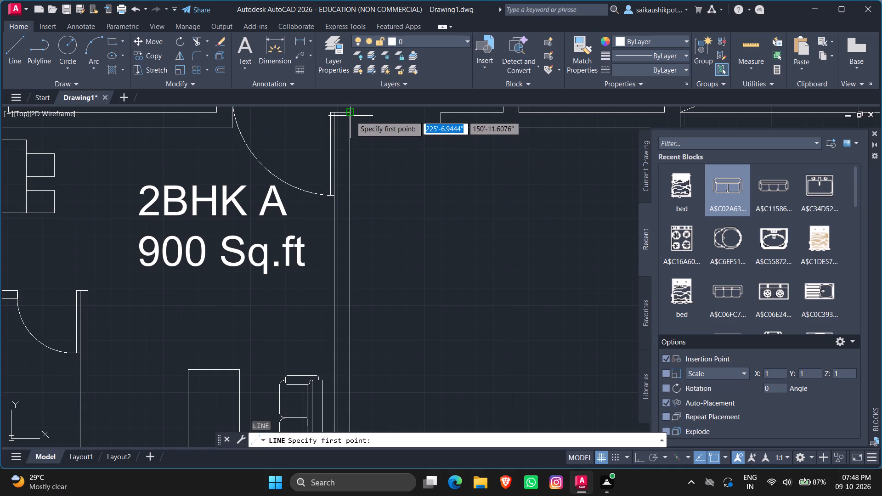
click(350, 113)
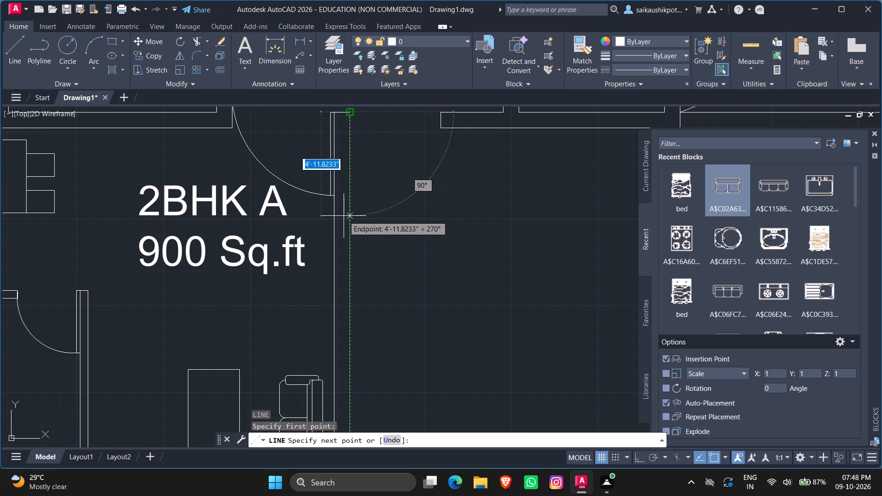
key(4)
key(apostrophe)
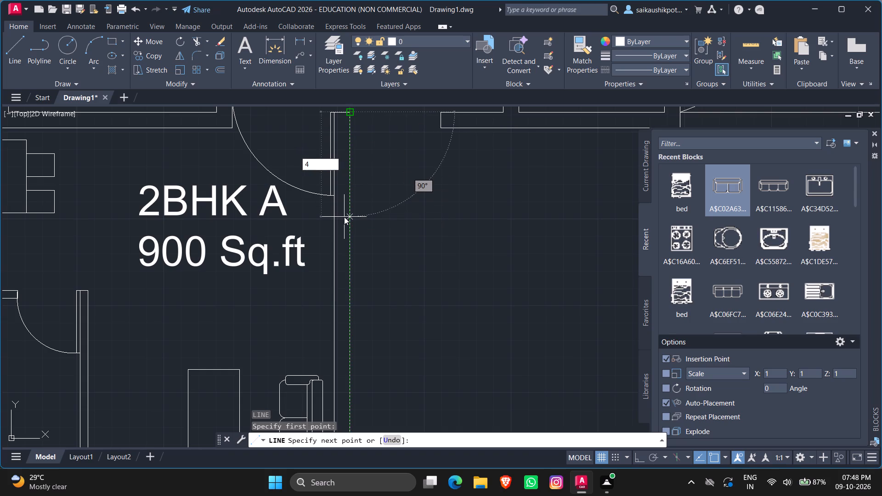
key(Return)
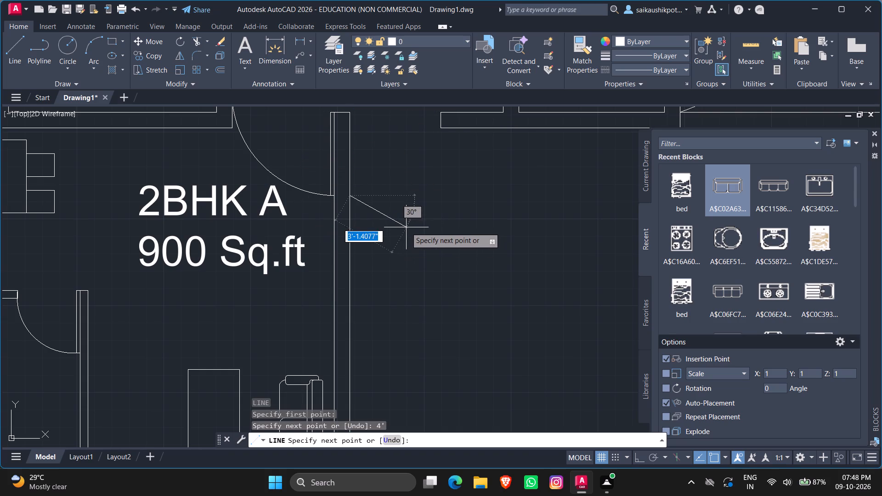
key(F8)
key(2)
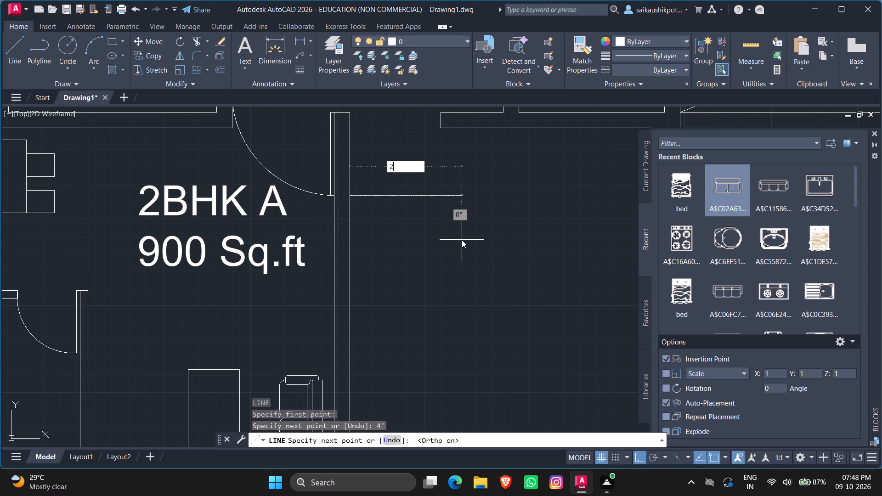
key(shift+quotedbl)
key(Return)
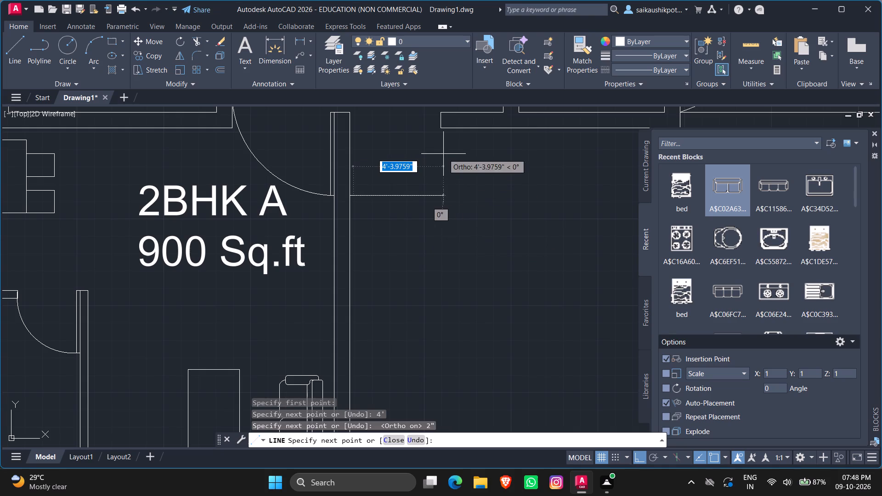
scroll(384, 289, down, 3)
scroll(397, 250, up, 1)
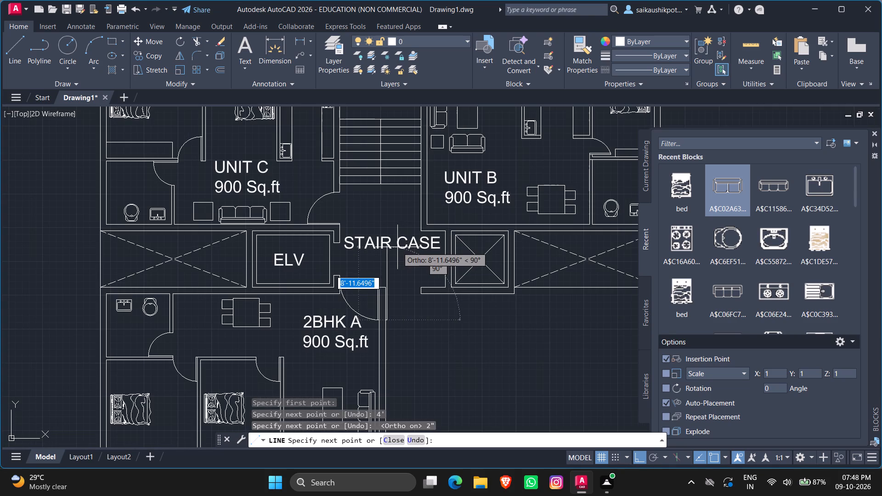
text(4')
key(Return)
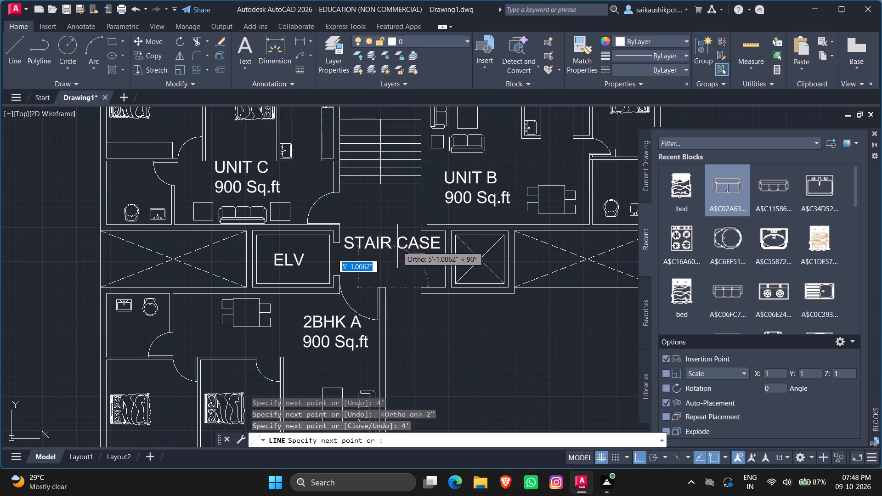
scroll(403, 287, up, 4)
scroll(322, 269, up, 1)
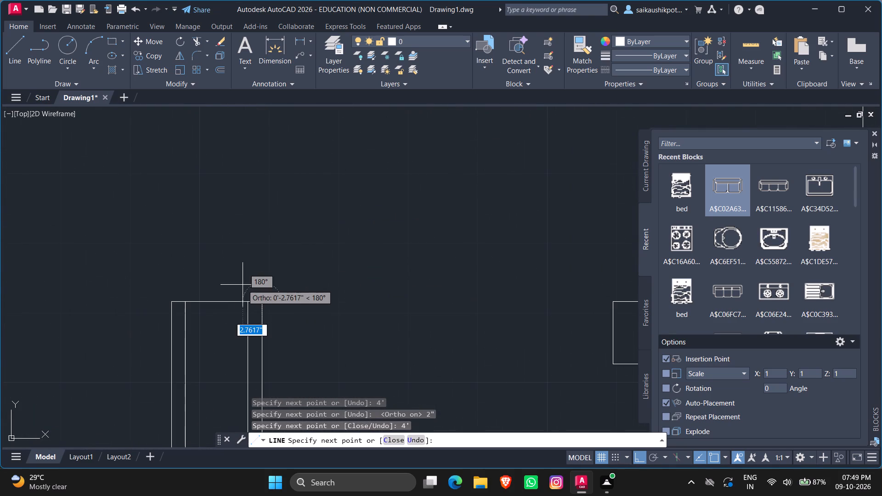
click(248, 299)
key(Escape)
scroll(283, 240, down, 3)
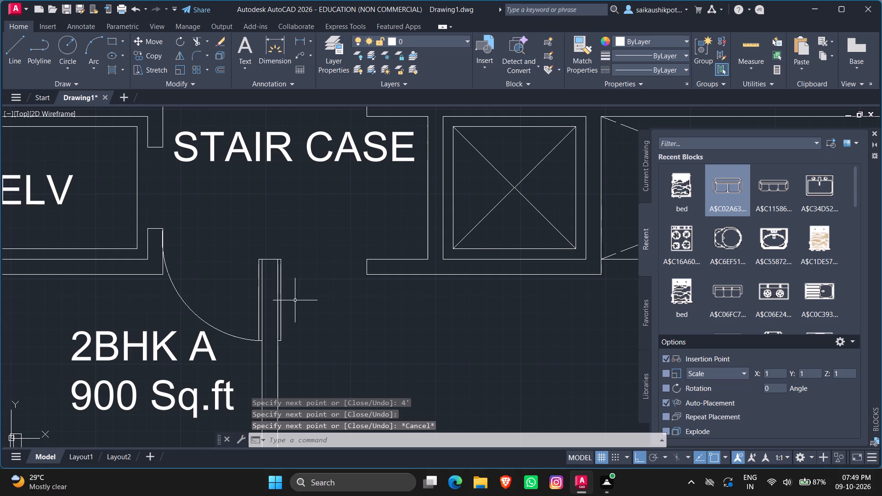
Draw a three-point swing arc from the second leaf's lower end to the wall corner across the opening, toward the crossed shaft.
click(94, 38)
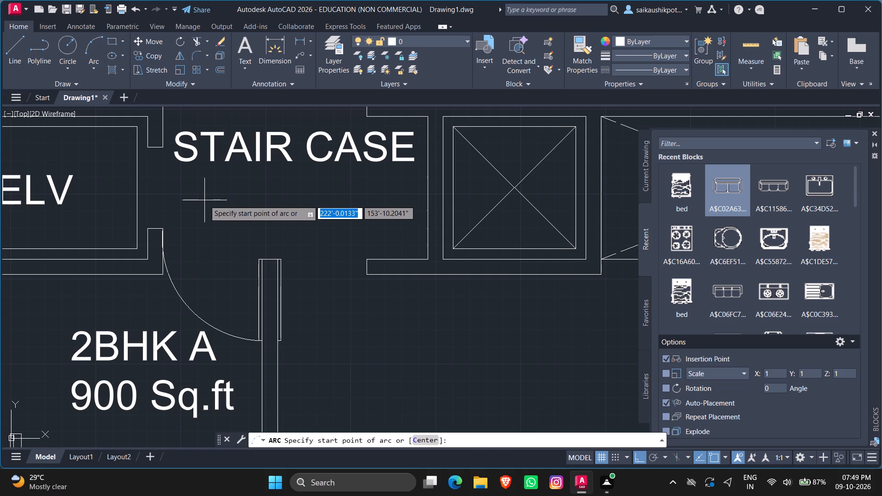
key(F8)
click(280, 342)
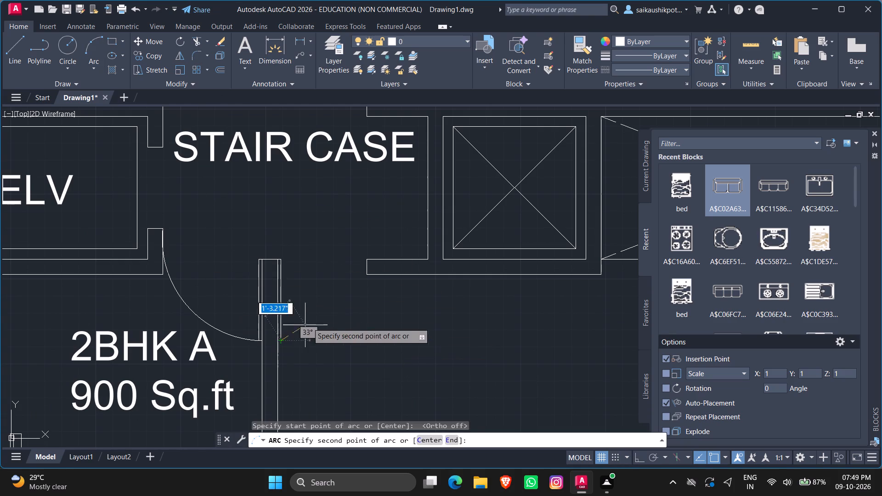
click(323, 316)
click(367, 259)
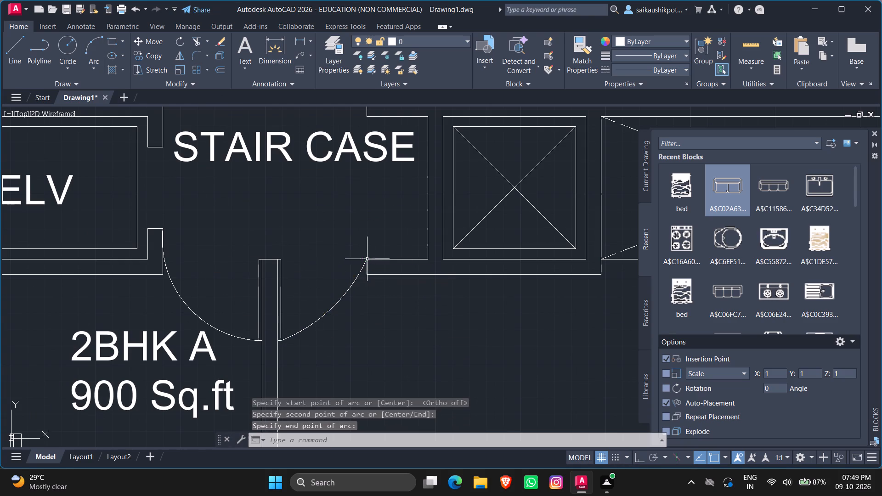
Stretch the midpoint of the door swing arc nearer the crossed shaft outward into a fuller curve.
click(332, 324)
click(311, 300)
click(331, 308)
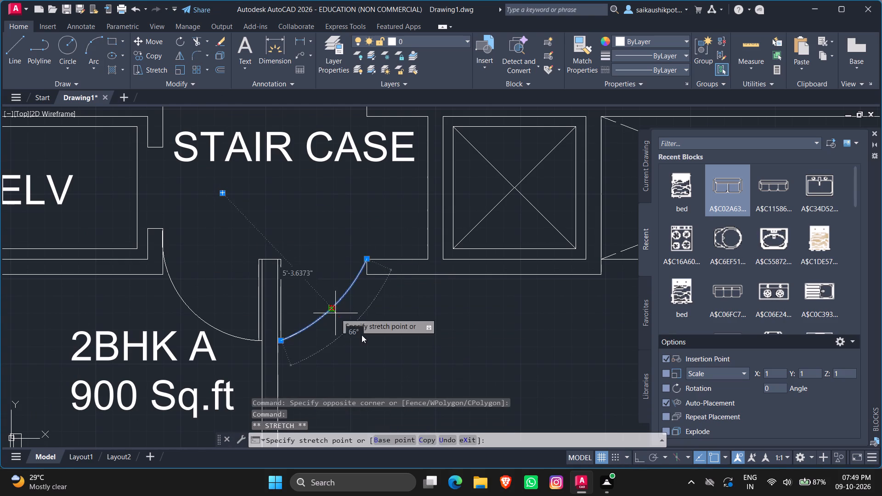
scroll(362, 335, up, 3)
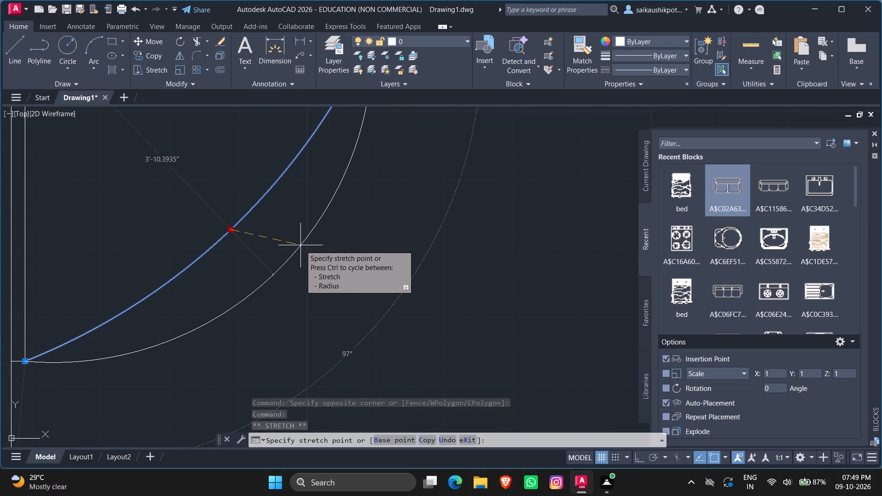
click(298, 242)
key(Escape)
scroll(310, 267, down, 3)
key(Escape)
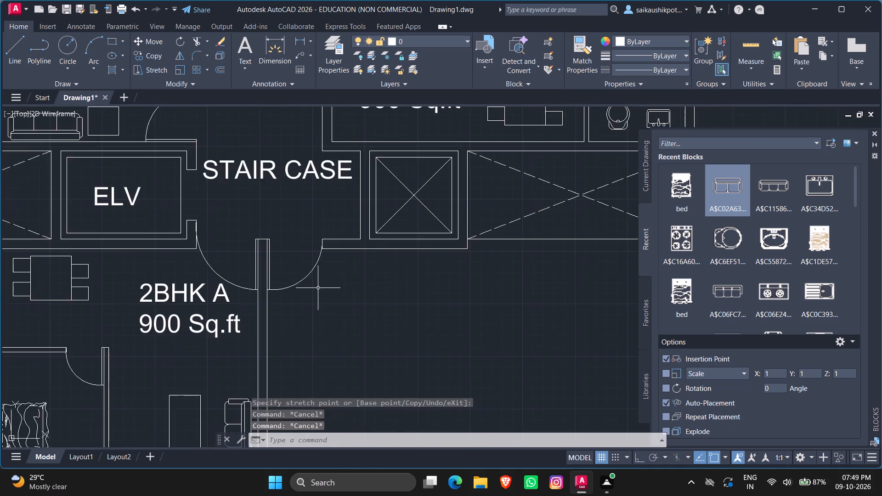
Select the entire floor plan with its width dimension and set the lineweight to 0.09 mm.
scroll(318, 288, down, 5)
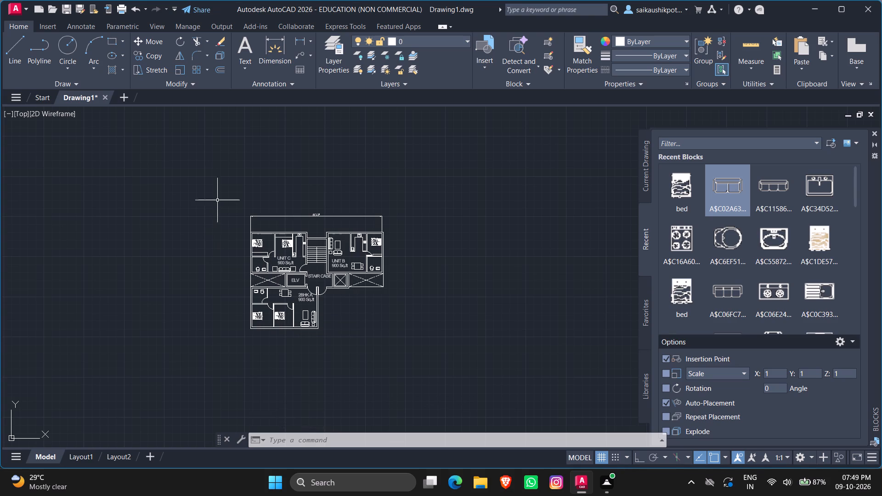
scroll(290, 219, up, 1)
scroll(277, 191, down, 1)
click(211, 174)
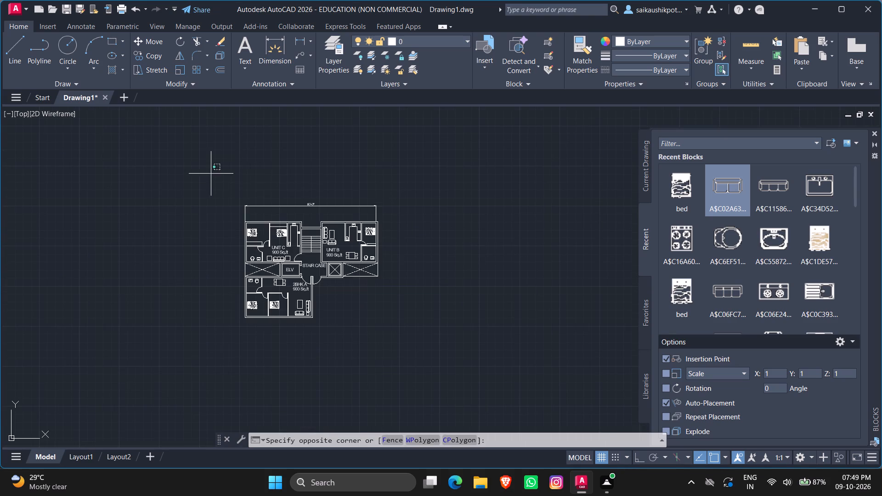
click(431, 365)
click(678, 55)
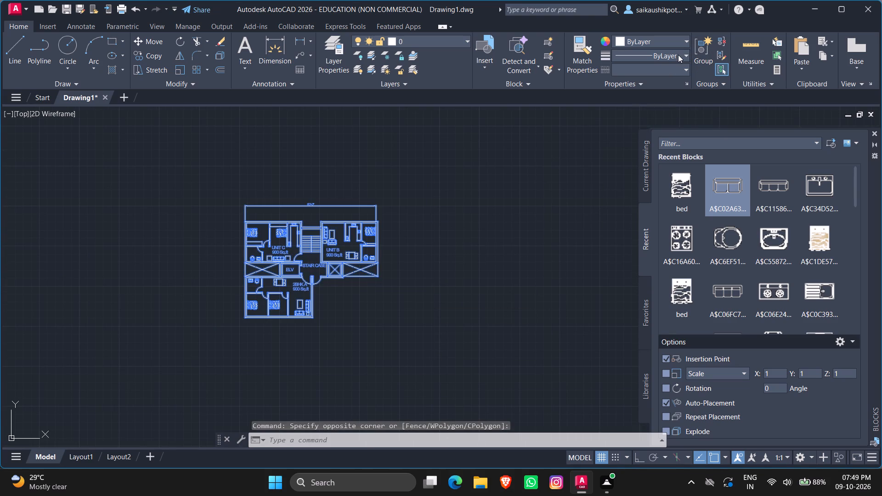
click(662, 135)
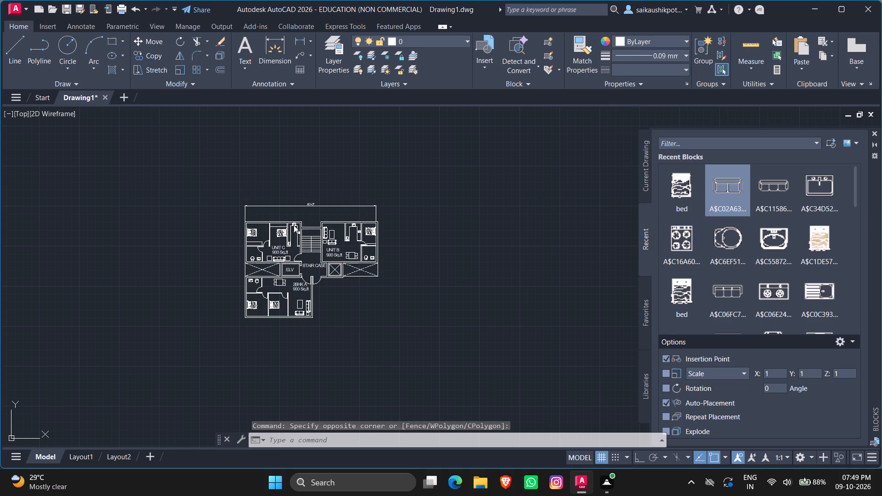
key(Escape)
key(Escape)
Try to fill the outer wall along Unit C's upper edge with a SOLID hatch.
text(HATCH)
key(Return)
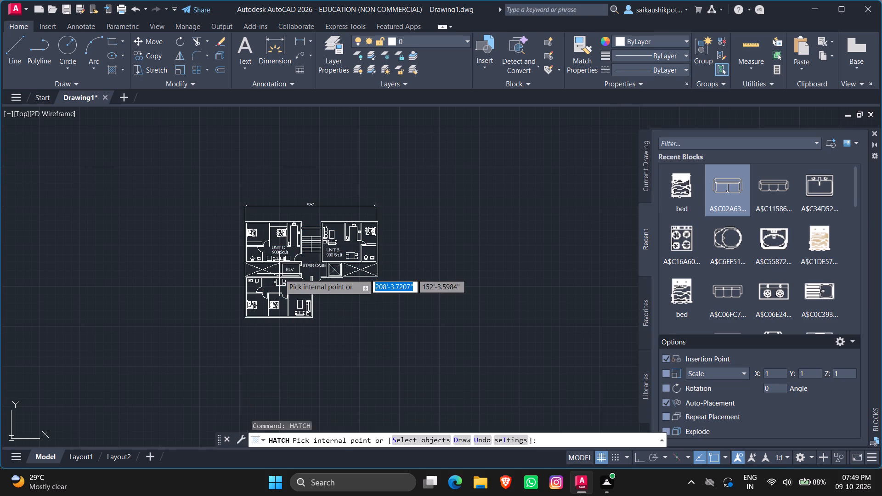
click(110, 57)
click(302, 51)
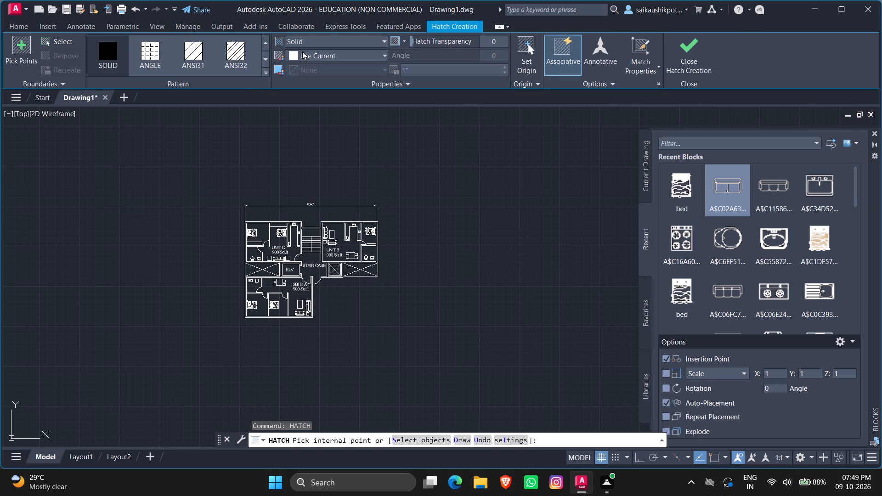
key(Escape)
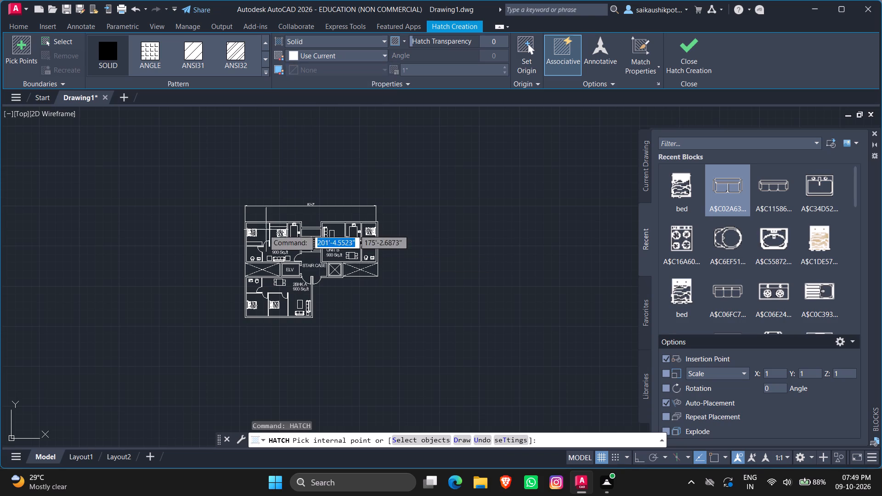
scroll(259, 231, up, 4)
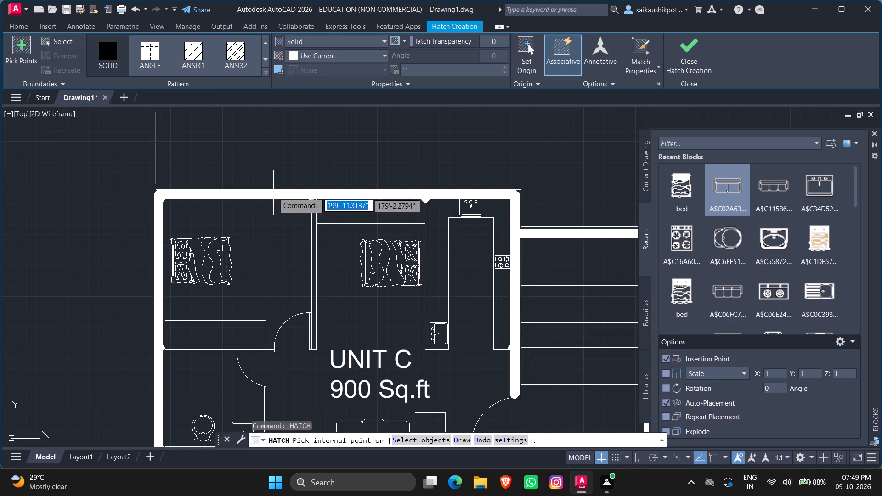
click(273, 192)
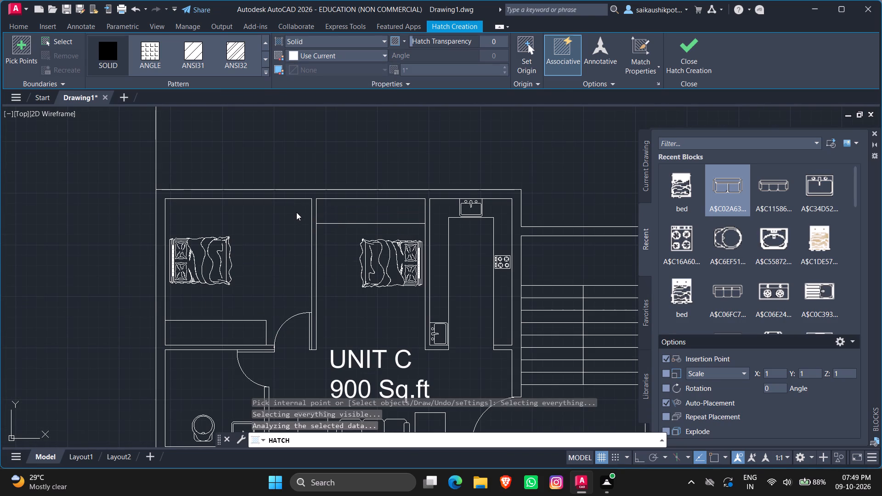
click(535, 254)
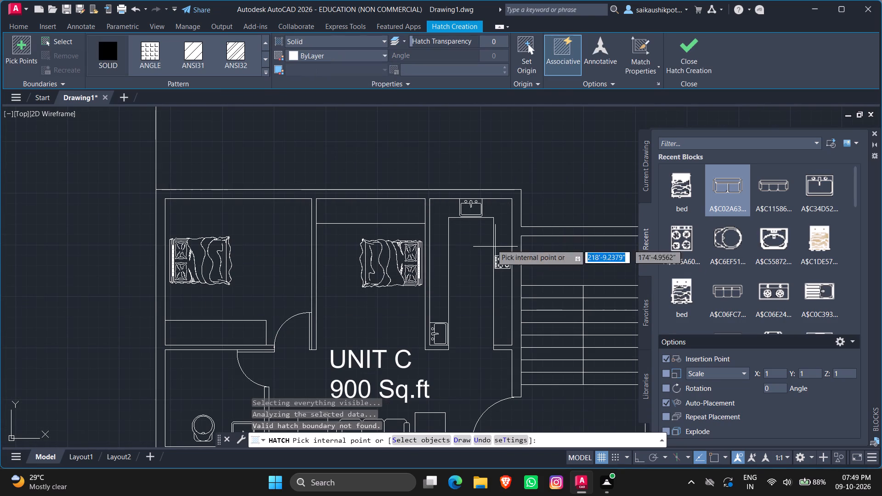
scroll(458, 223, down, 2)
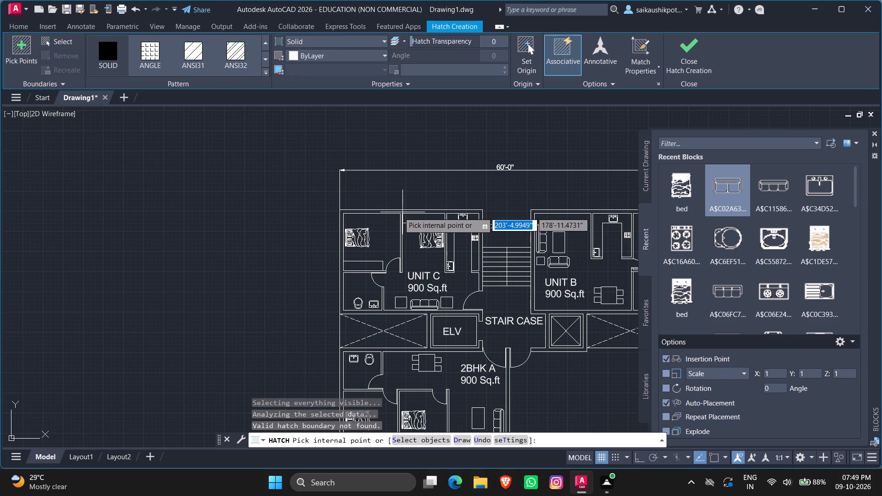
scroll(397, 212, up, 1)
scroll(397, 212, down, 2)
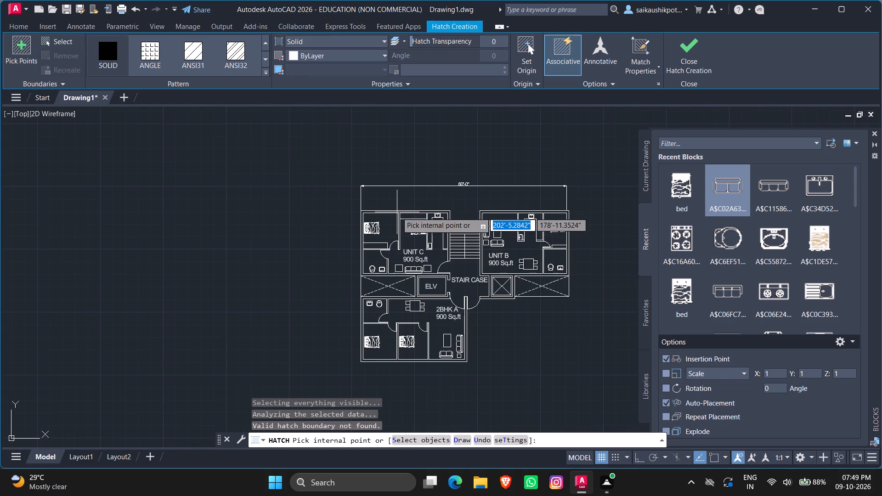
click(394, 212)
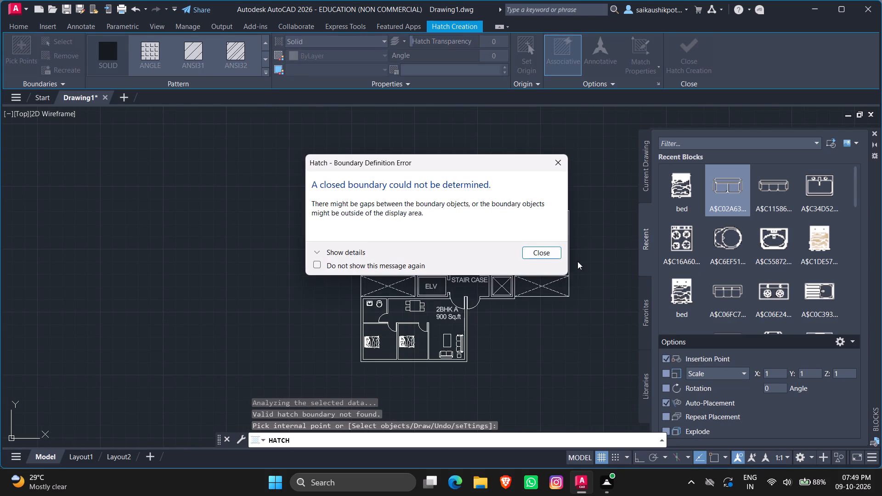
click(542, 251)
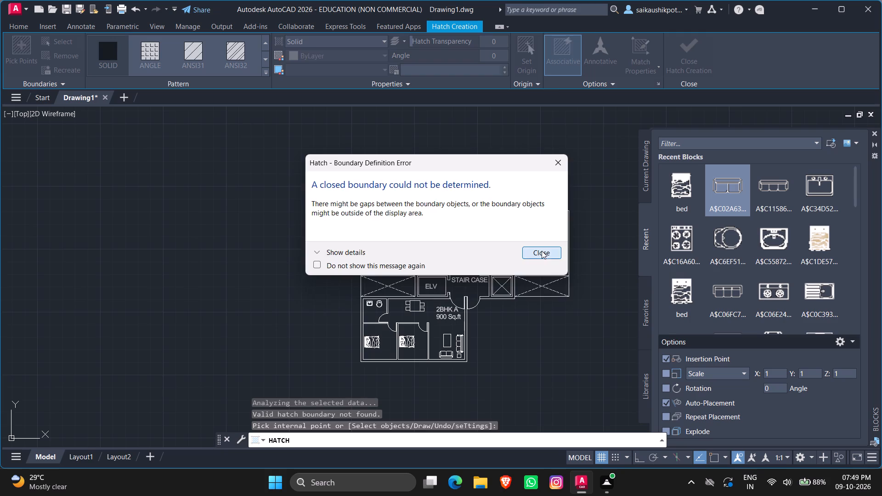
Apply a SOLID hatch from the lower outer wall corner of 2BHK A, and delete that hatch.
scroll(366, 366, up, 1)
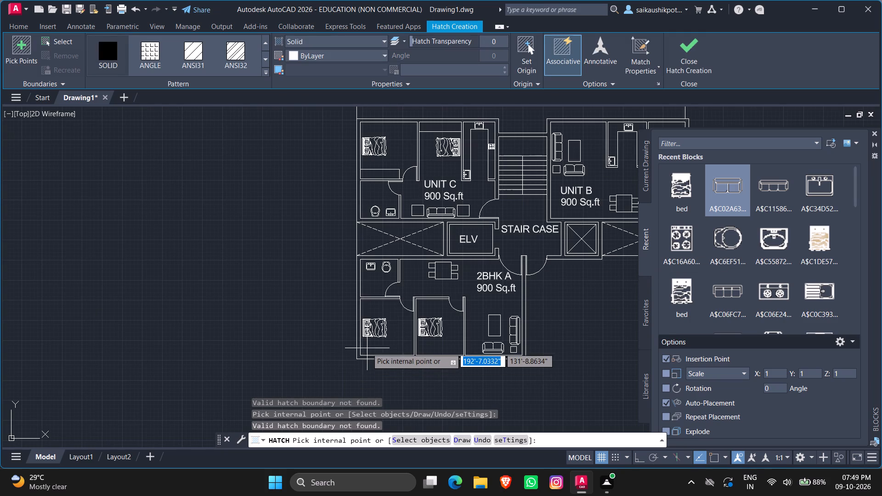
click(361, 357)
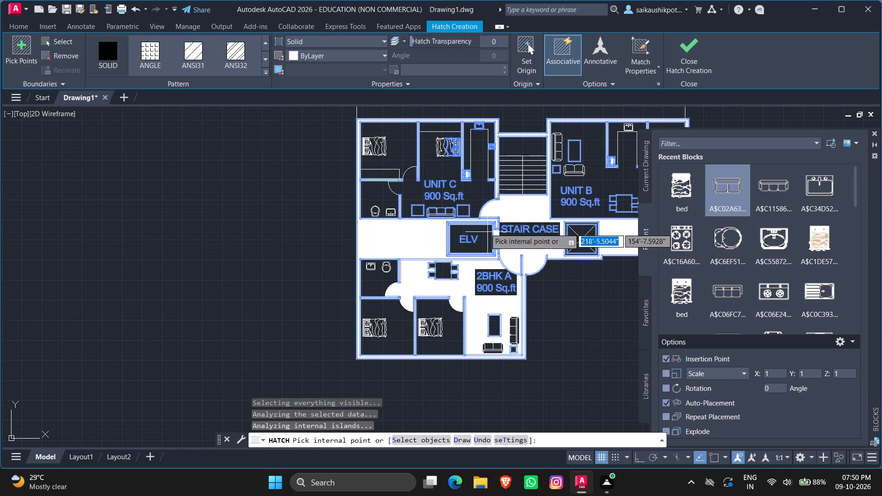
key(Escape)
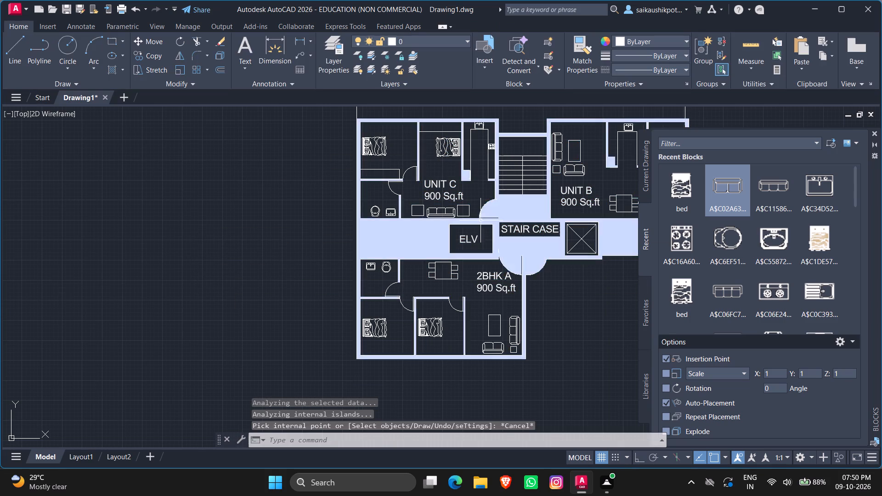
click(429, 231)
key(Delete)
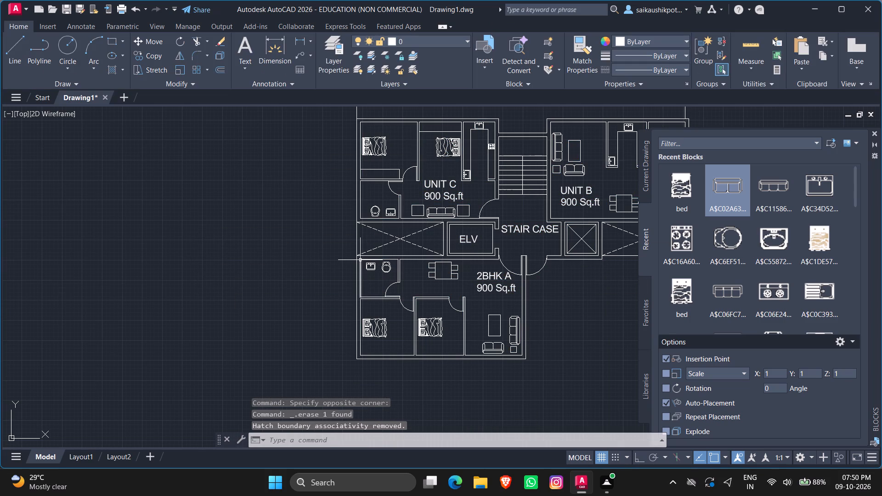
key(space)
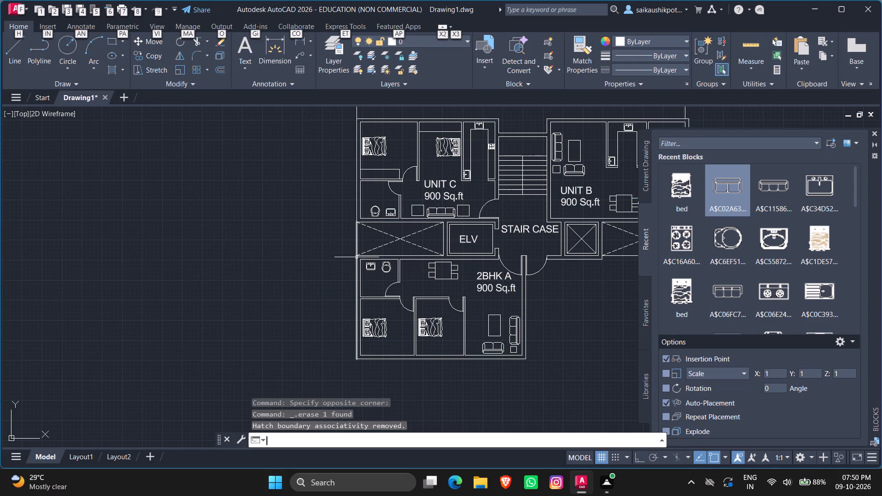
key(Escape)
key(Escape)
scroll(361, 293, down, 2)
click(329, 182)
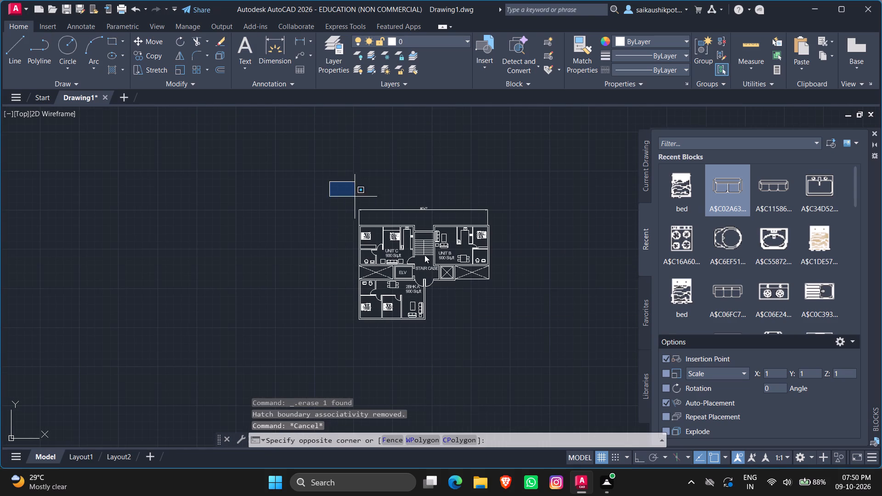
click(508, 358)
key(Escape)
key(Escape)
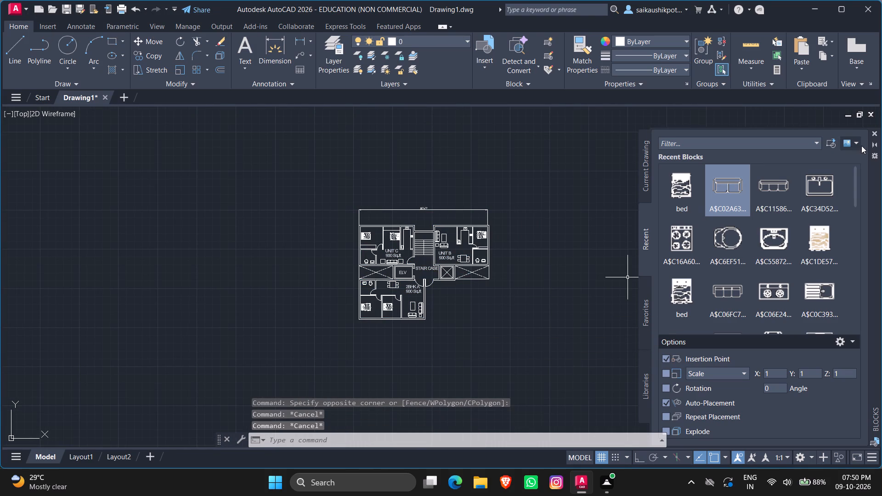
Close the Blocks palette.
click(875, 134)
key(Escape)
key(Escape)
key(Escape)
key(Escape)
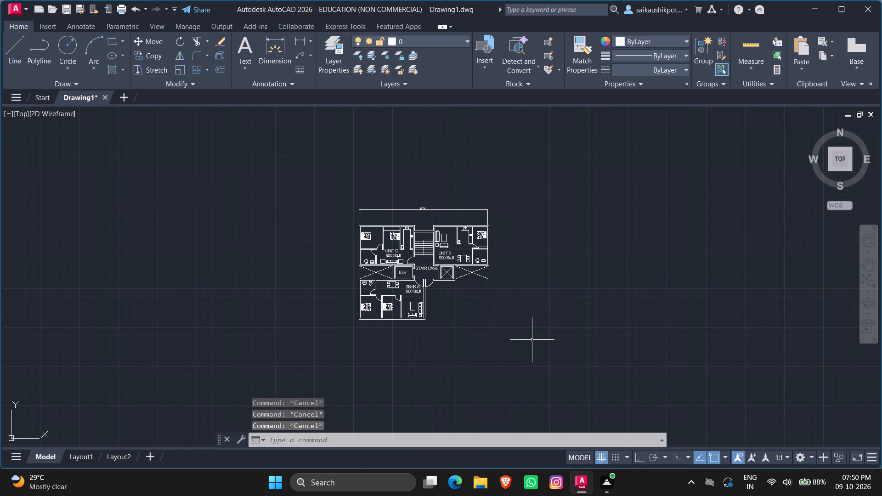
Set up a plot to AutoCAD PDF (High Quality Print).pc3 with a window plot area around the whole floor plan and dimension.
key(ctrl+p)
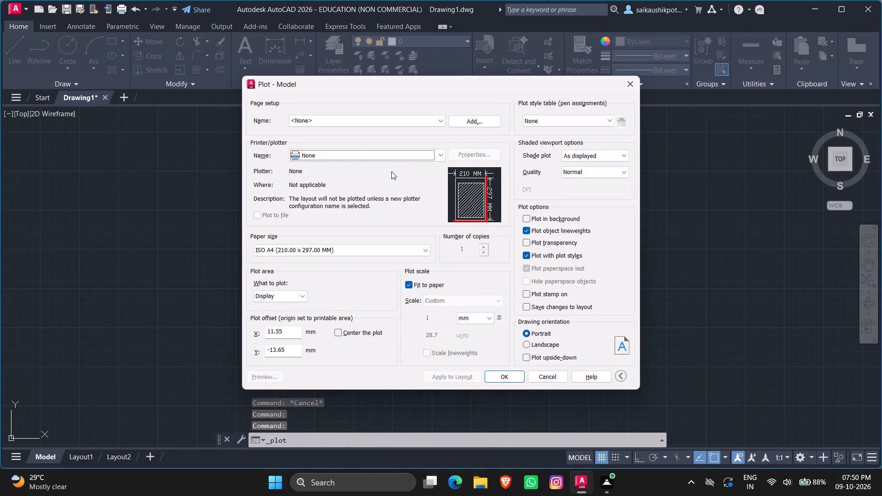
click(387, 158)
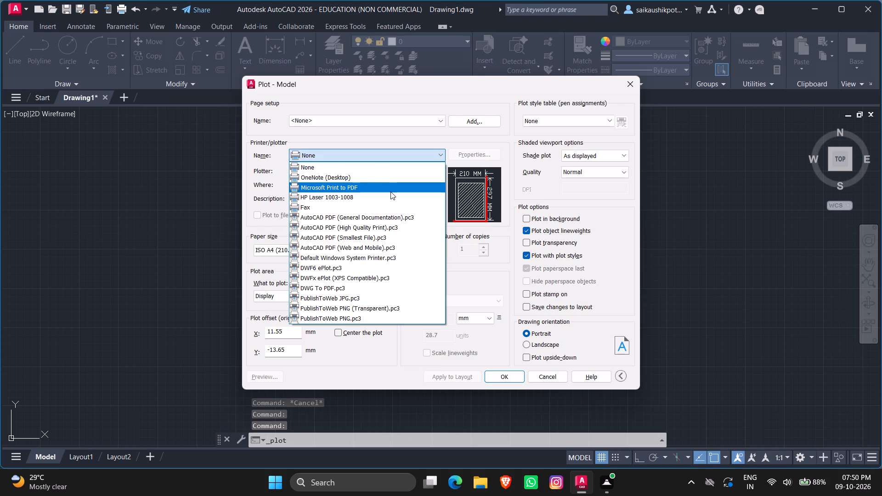
click(383, 227)
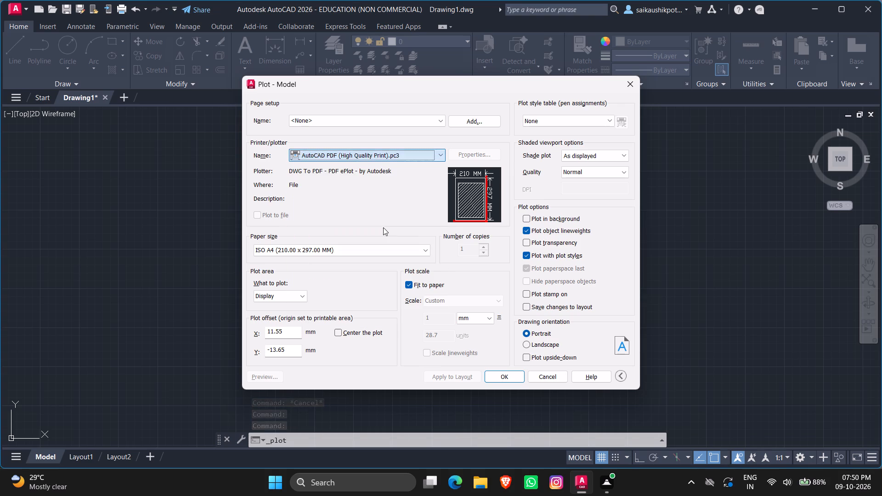
click(318, 253)
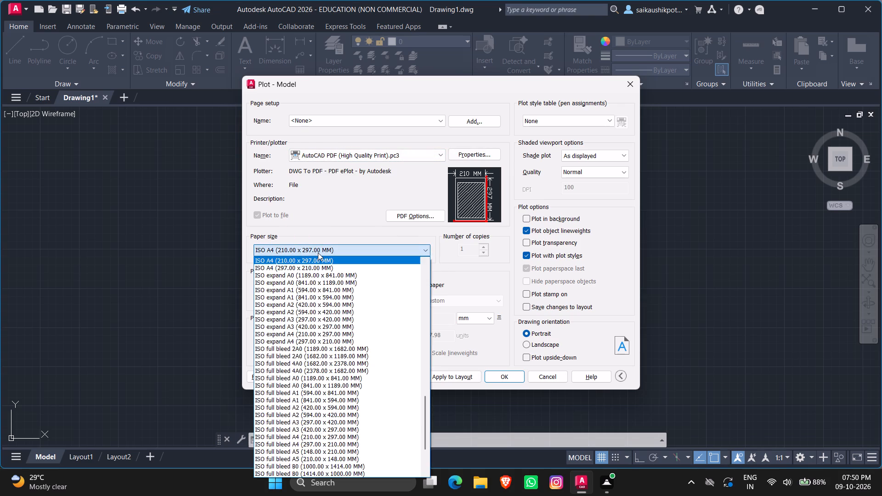
key(Escape)
click(290, 302)
click(284, 327)
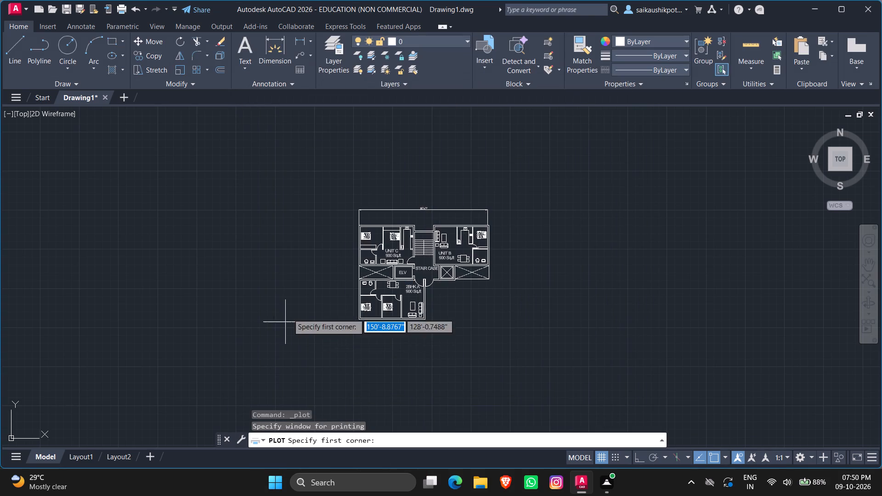
click(332, 192)
click(536, 359)
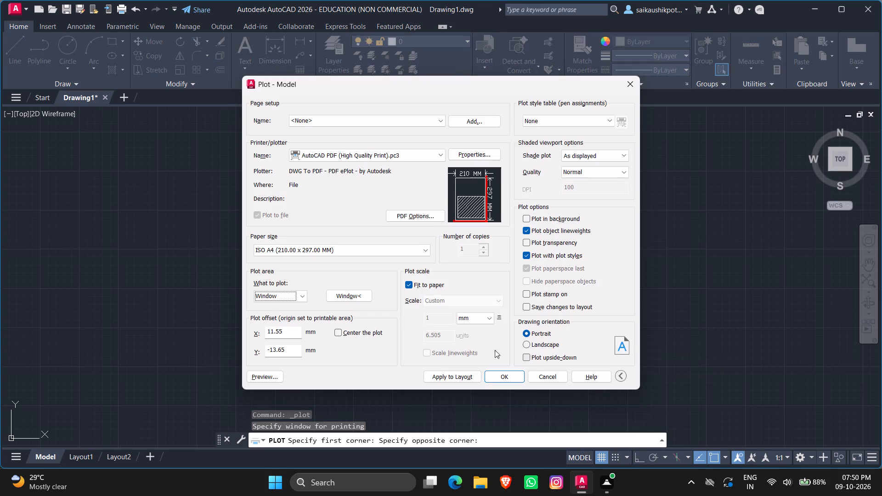
Preview the floor plan on the A4 sheet and start the plot from the preview.
click(270, 377)
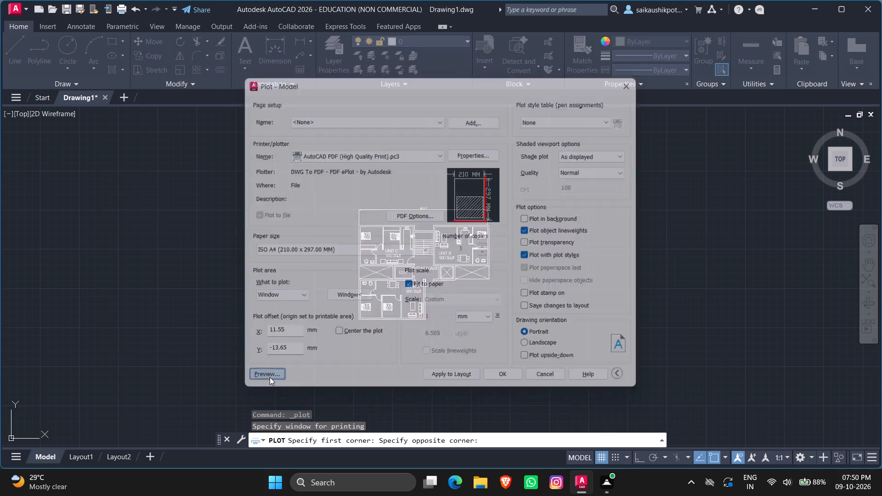
scroll(204, 203, up, 2)
scroll(279, 210, down, 3)
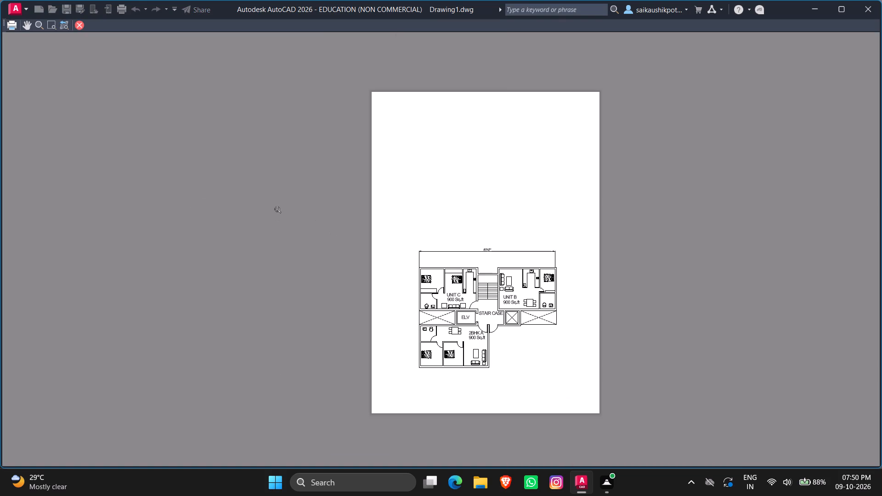
click(9, 26)
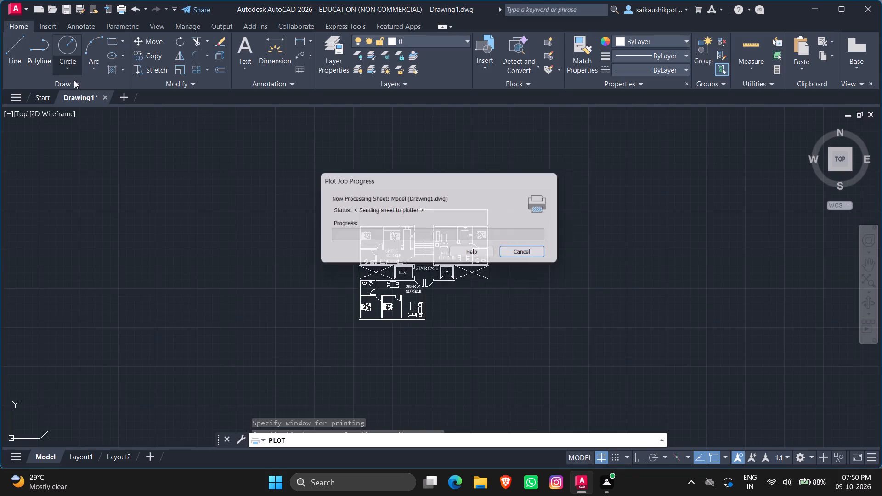
Name the plot file L SHAPED APARTMENT BLOCK, copy that name for reuse, and save the PDF in the Documents folder.
key(BackSpace)
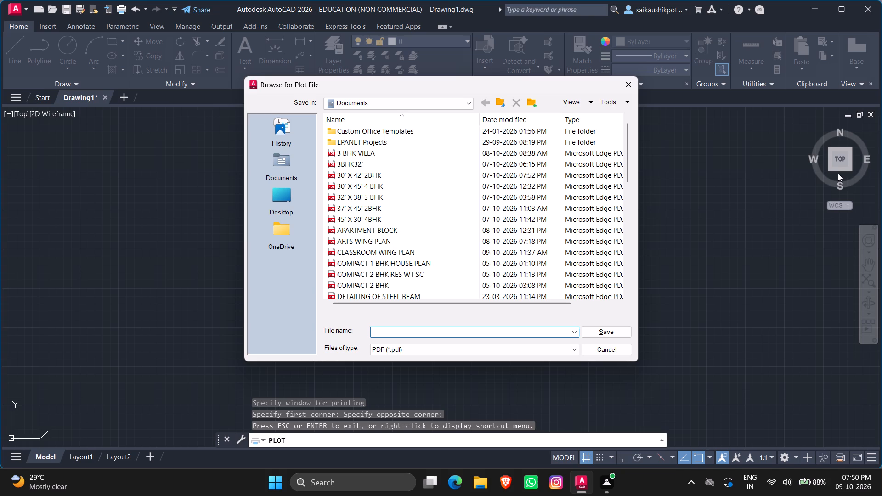
text(L SHAPEED)
key(space)
key(BackSpace)
key(BackSpace)
key(BackSpace)
key(BackSpace)
text(ED)
key(space)
text(APARTMENT)
key(space)
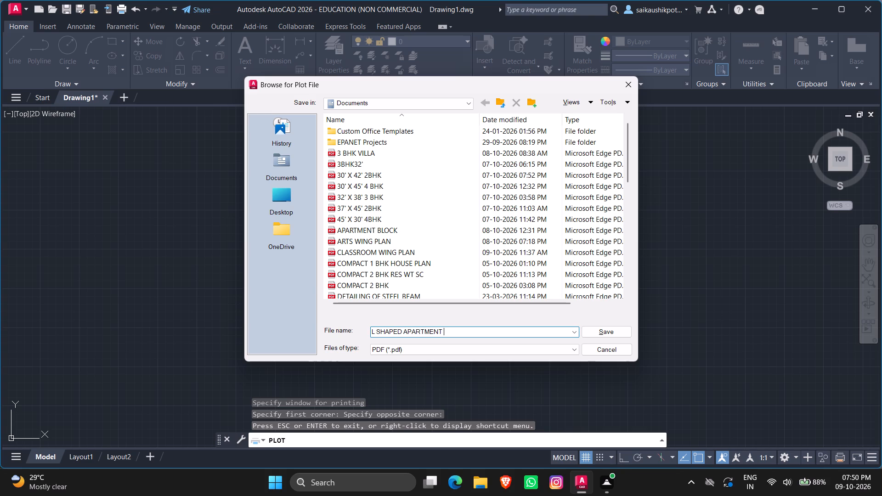
text(BLOCK)
key(shift+Left)
key(shift+Left)
key(shift+Left)
key(shift+Left)
key(shift+Left)
key(shift+Left)
key(shift+Left)
key(shift+Left)
key(shift+Left)
key(shift+Left)
key(shift+Left)
key(shift+Left)
key(shift+Left)
key(shift+Left)
key(shift+Left)
key(shift+Left)
key(shift+Left)
key(shift+Left)
key(shift+Left)
key(shift+Left)
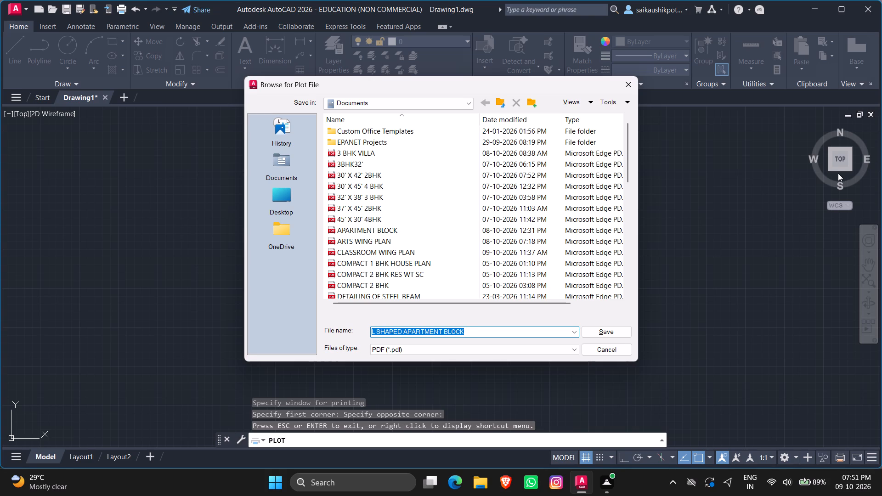
key(ctrl+c)
key(Return)
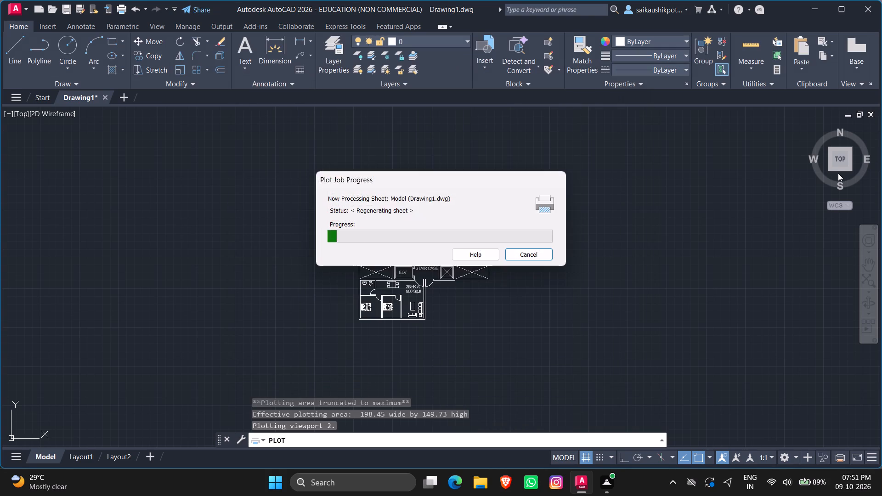
Close the plotted PDF that opened in Microsoft Edge.
click(881, 0)
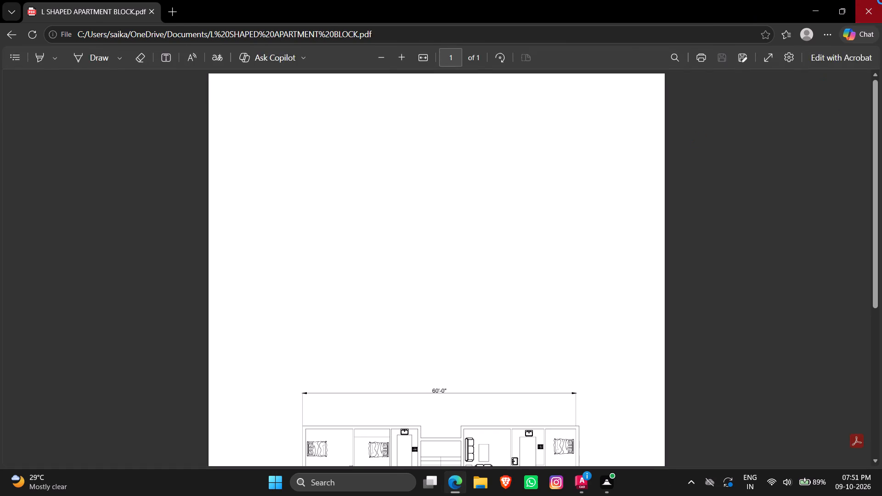
Save the drawing in AutoCAD to the Documents folder as L SHAPED APARTMENT BLOCK, reusing the copied name.
key(ctrl+s)
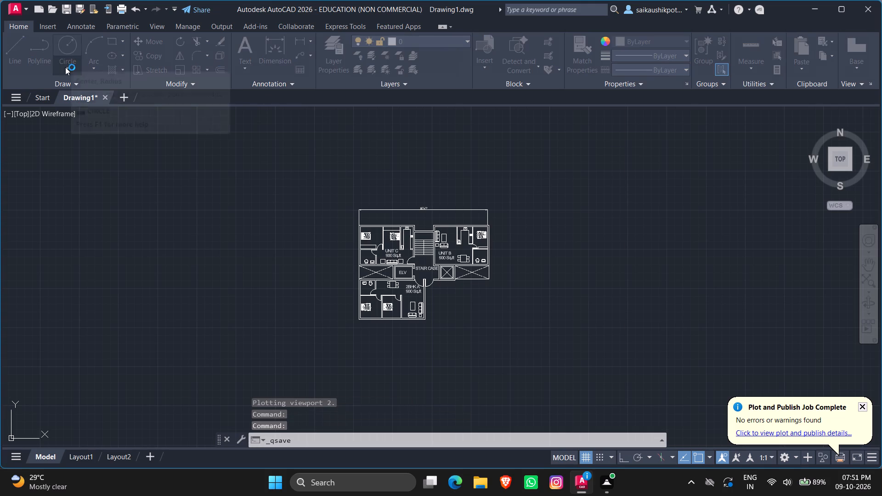
key(BackSpace)
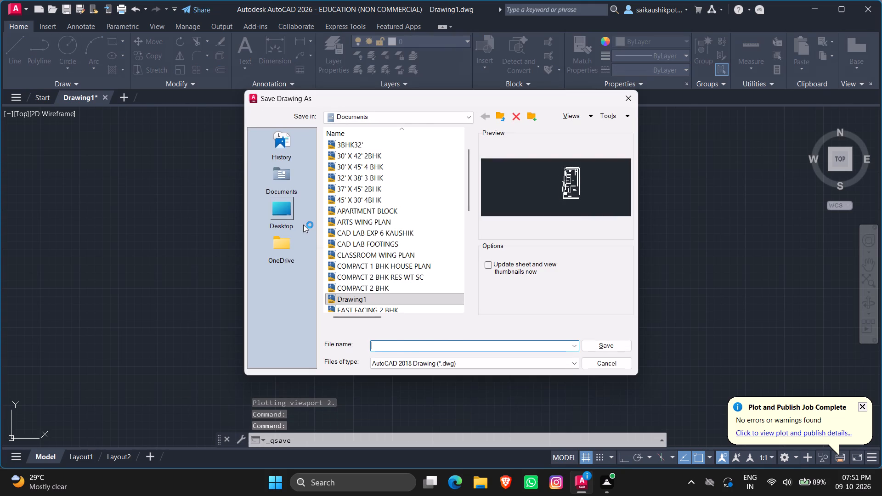
key(ctrl+v)
key(Return)
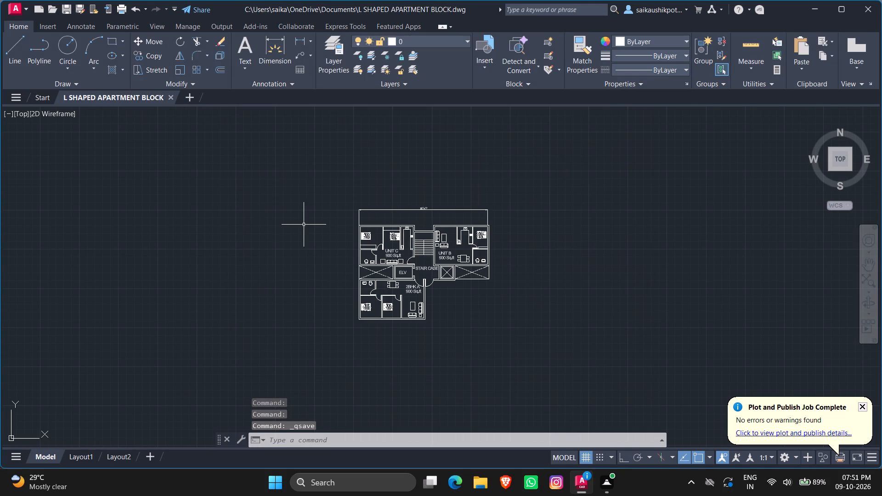